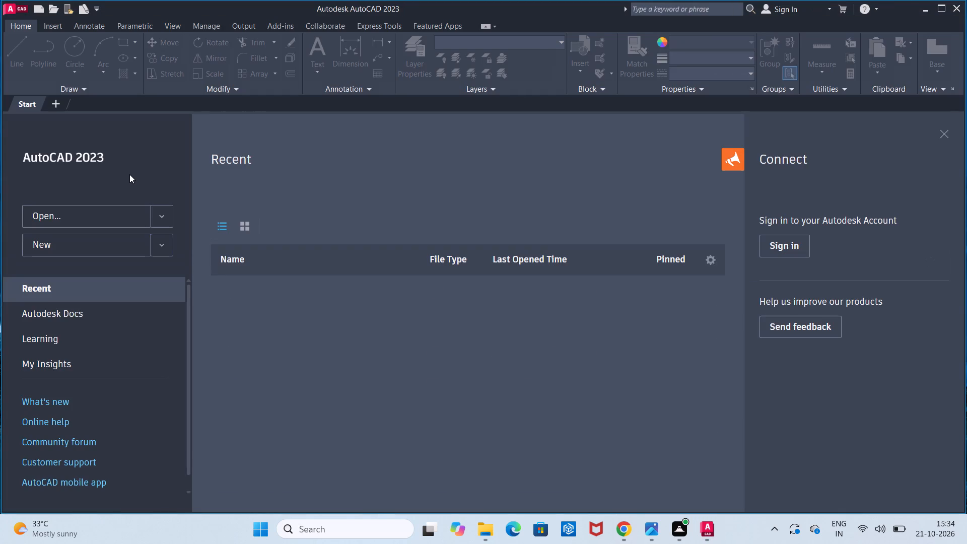
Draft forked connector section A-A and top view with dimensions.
Create a new blank drawing from the start page.
{"action": "left_click", "coordinate": [77, 238]}
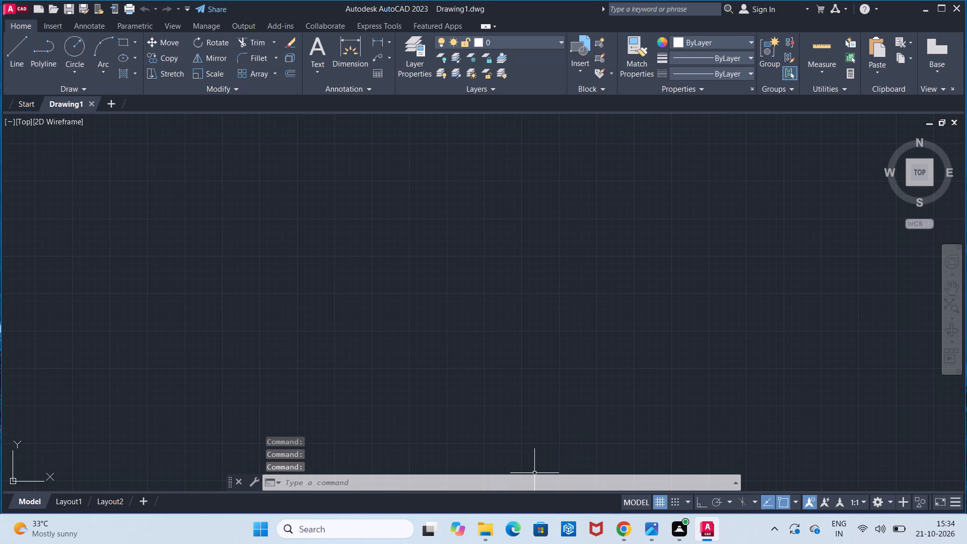
Turn on command log recording with LOGFILEON.
{"action": "left_click", "coordinate": [485, 480]}
{"action": "type", "text": "logf"}
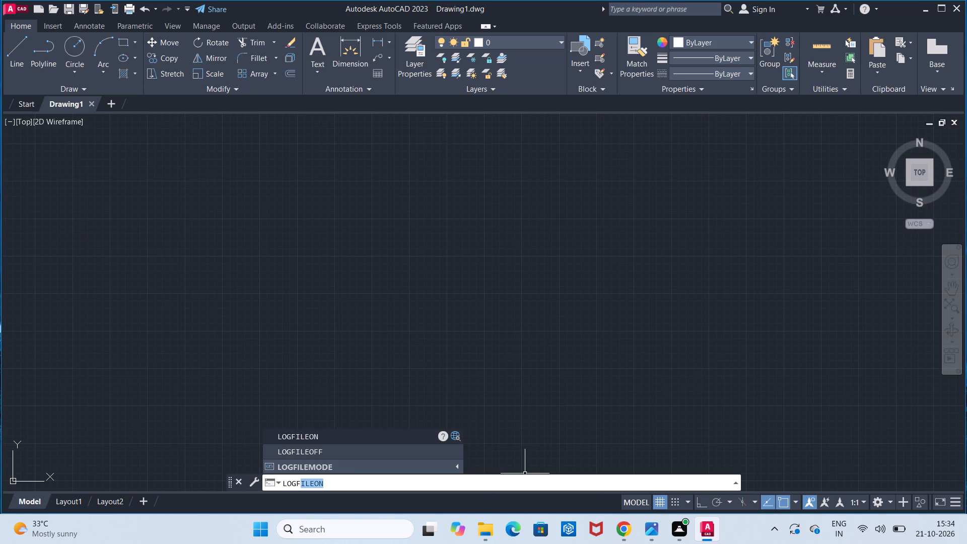
{"action": "left_click", "coordinate": [416, 433]}
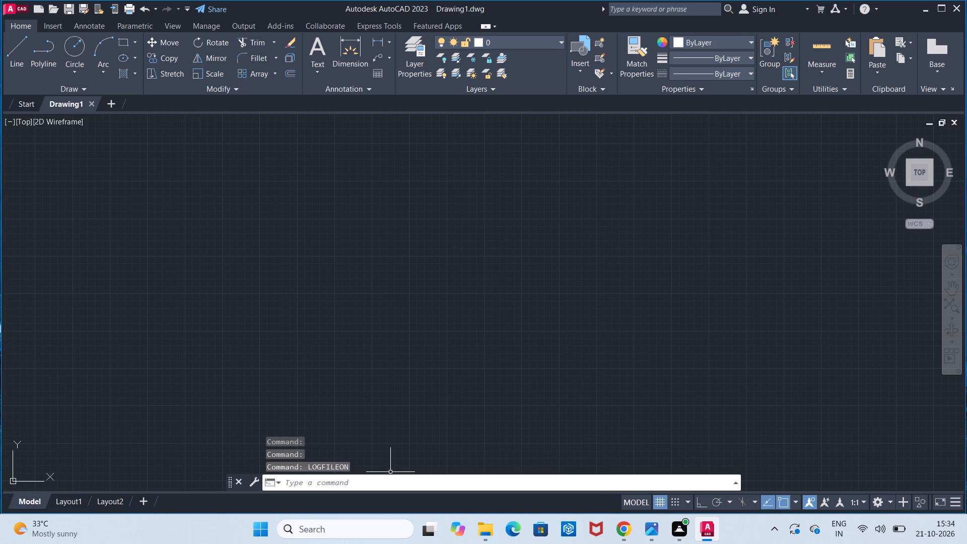
Set the drawing units' length precision to 0 decimal places.
{"action": "left_click", "coordinate": [382, 486]}
{"action": "type", "text": "units"}
{"action": "key", "text": "Return"}
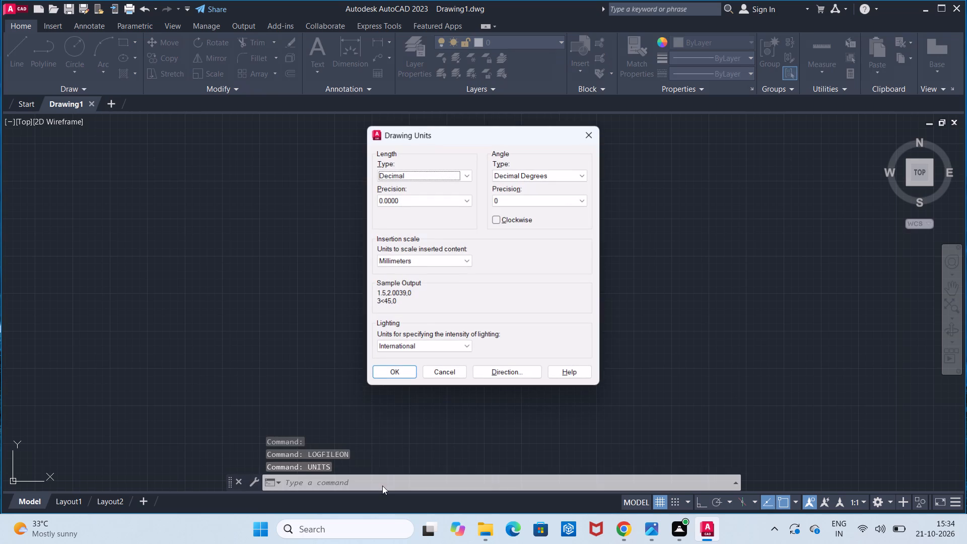
{"action": "left_click", "coordinate": [417, 204]}
{"action": "left_click", "coordinate": [428, 211]}
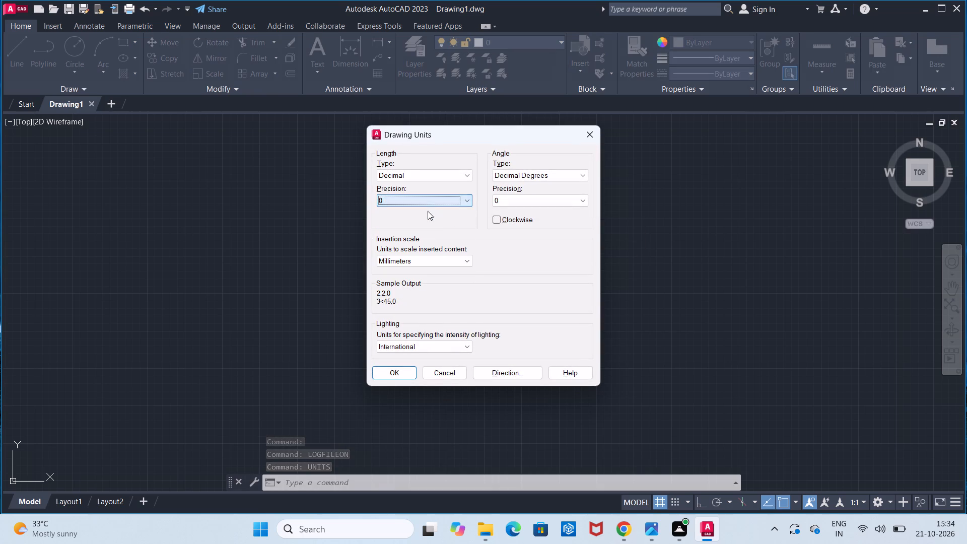
{"action": "left_click", "coordinate": [407, 373]}
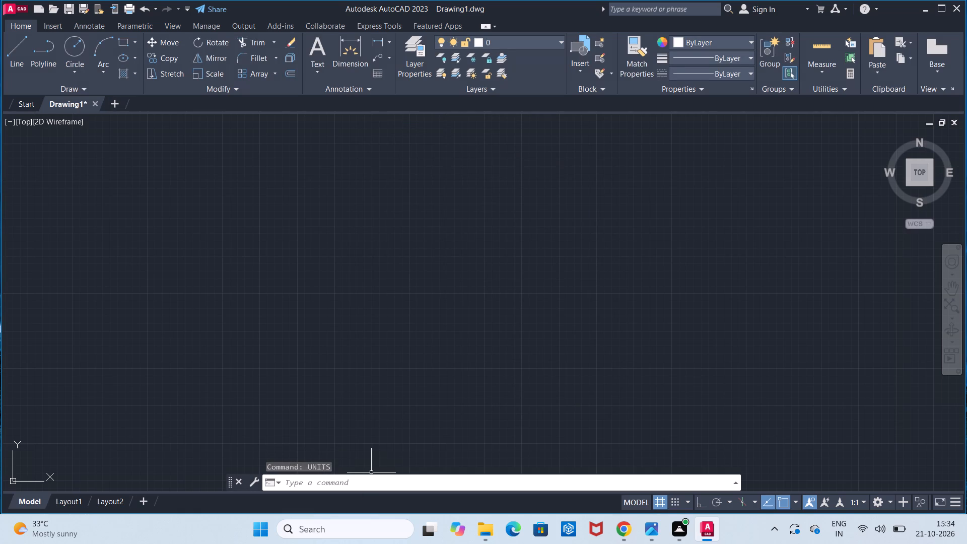
Modify the ISO-25 dimension style so its linear primary units use a precision of 0.
{"action": "left_click", "coordinate": [366, 480]}
{"action": "key", "text": "d"}
{"action": "key", "text": "Return"}
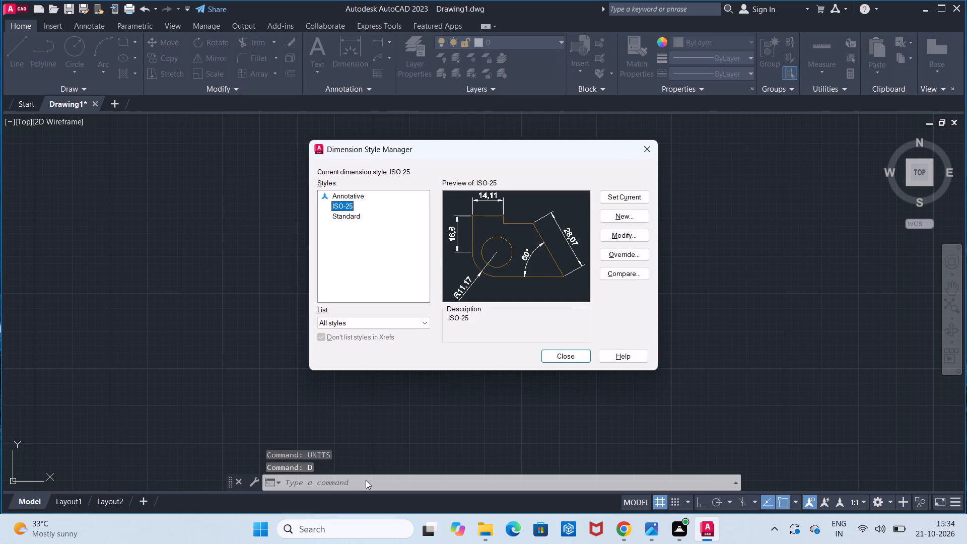
{"action": "left_click", "coordinate": [624, 237]}
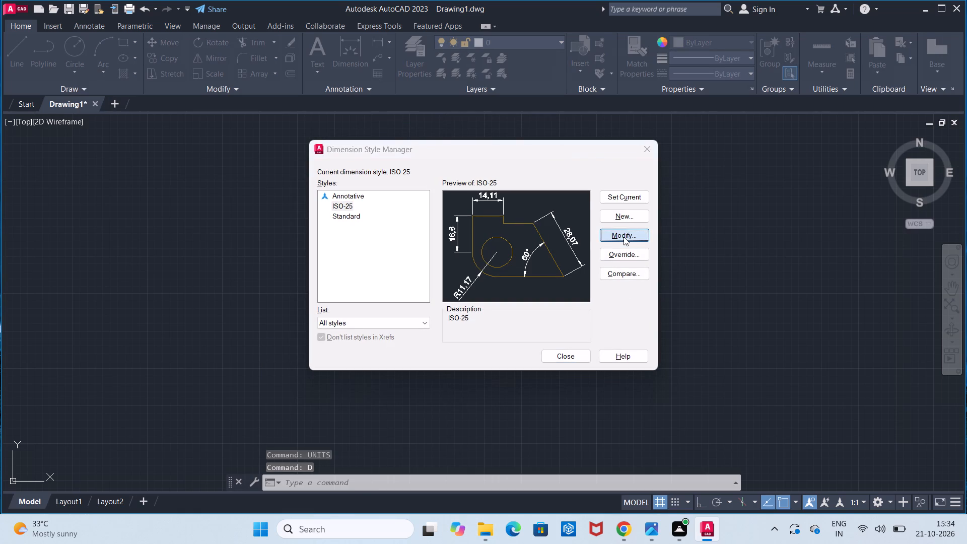
{"action": "left_click", "coordinate": [458, 172]}
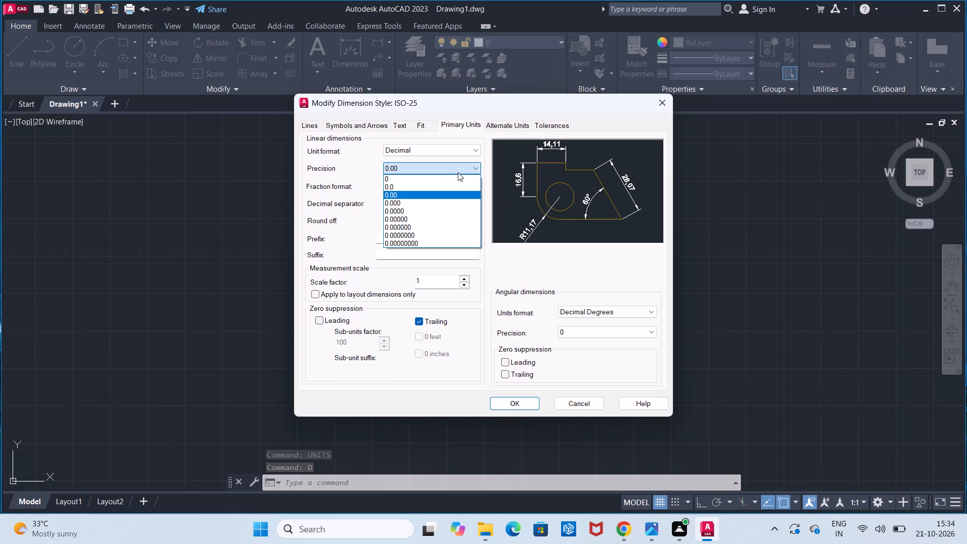
{"action": "left_click", "coordinate": [458, 178]}
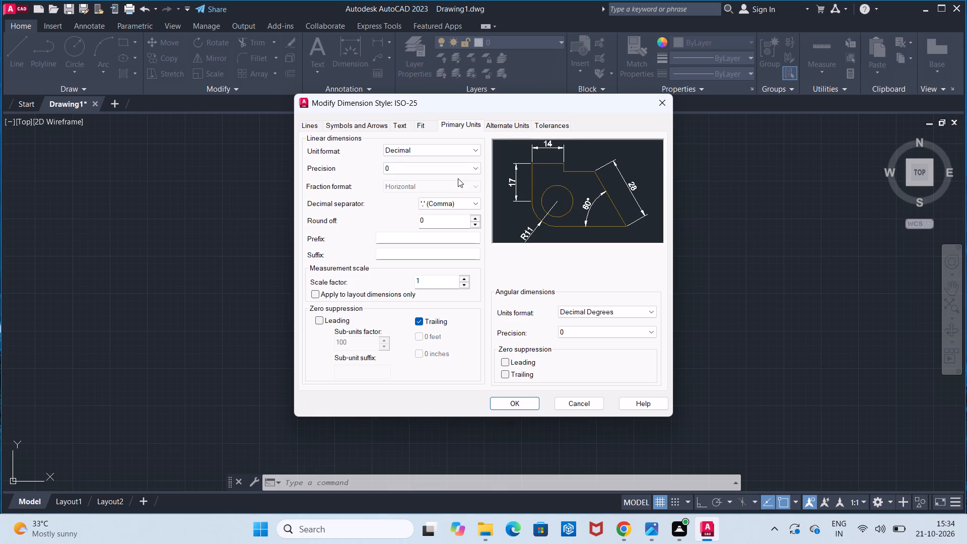
Give the ISO-25 dimension style a text height of 6 and ISO standard text alignment, and make the style current.
{"action": "left_click", "coordinate": [396, 127]}
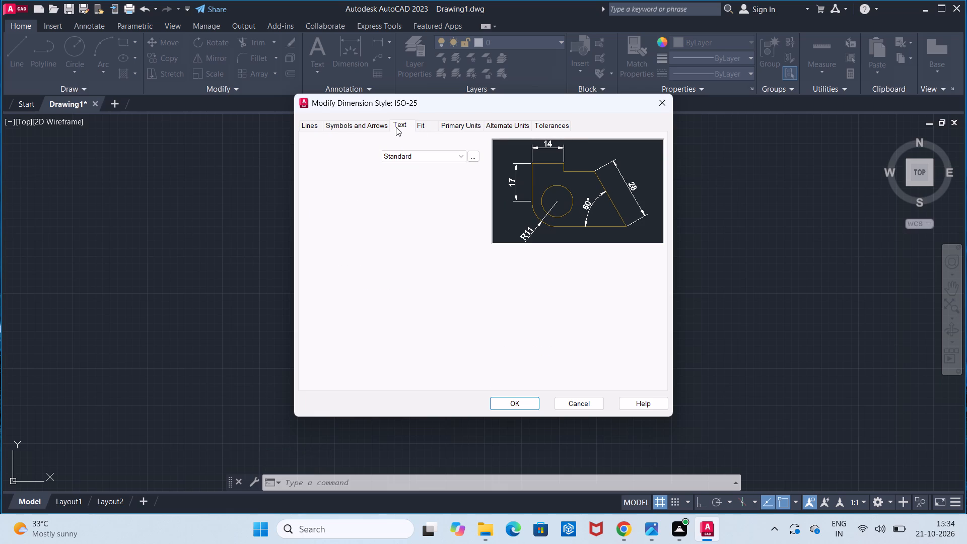
{"action": "left_click", "coordinate": [453, 214]}
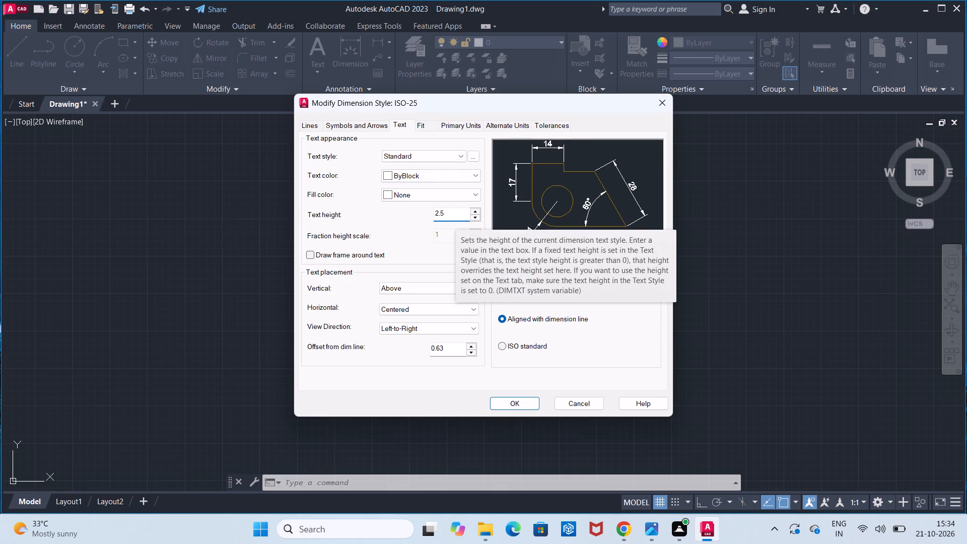
{"action": "key", "text": "BackSpace"}
{"action": "key", "text": "BackSpace"}
{"action": "key", "text": "BackSpace"}
{"action": "key", "text": "BackSpace"}
{"action": "key", "text": "BackSpace"}
{"action": "key", "text": "BackSpace"}
{"action": "key", "text": "BackSpace"}
{"action": "key", "text": "BackSpace"}
{"action": "key", "text": "BackSpace"}
{"action": "key", "text": "BackSpace"}
{"action": "key", "text": "BackSpace"}
{"action": "key", "text": "BackSpace"}
{"action": "key", "text": "BackSpace"}
{"action": "key", "text": "BackSpace"}
{"action": "key", "text": "BackSpace"}
{"action": "key", "text": "BackSpace"}
{"action": "key", "text": "BackSpace"}
{"action": "key", "text": "BackSpace"}
{"action": "key", "text": "BackSpace"}
{"action": "key", "text": "BackSpace"}
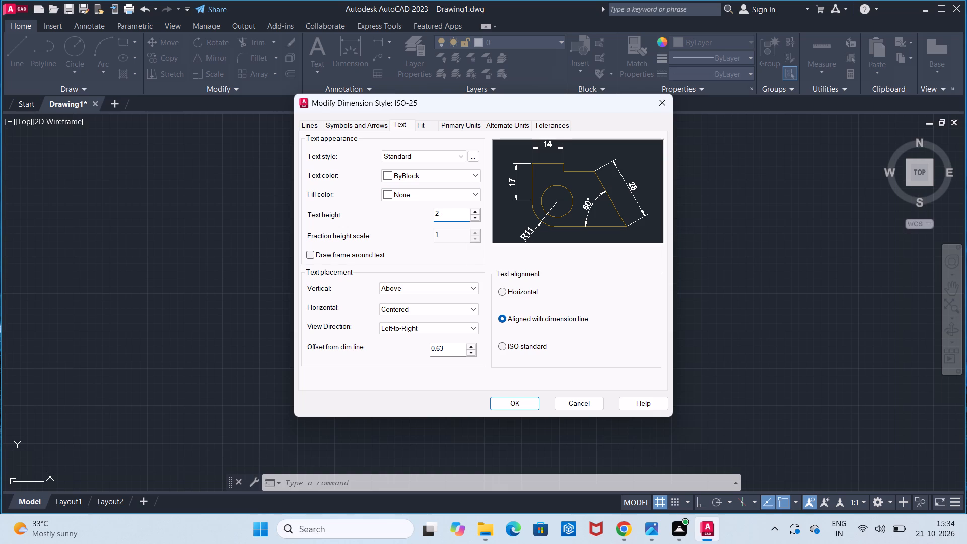
{"action": "key", "text": "6"}
{"action": "left_click", "coordinate": [508, 344]}
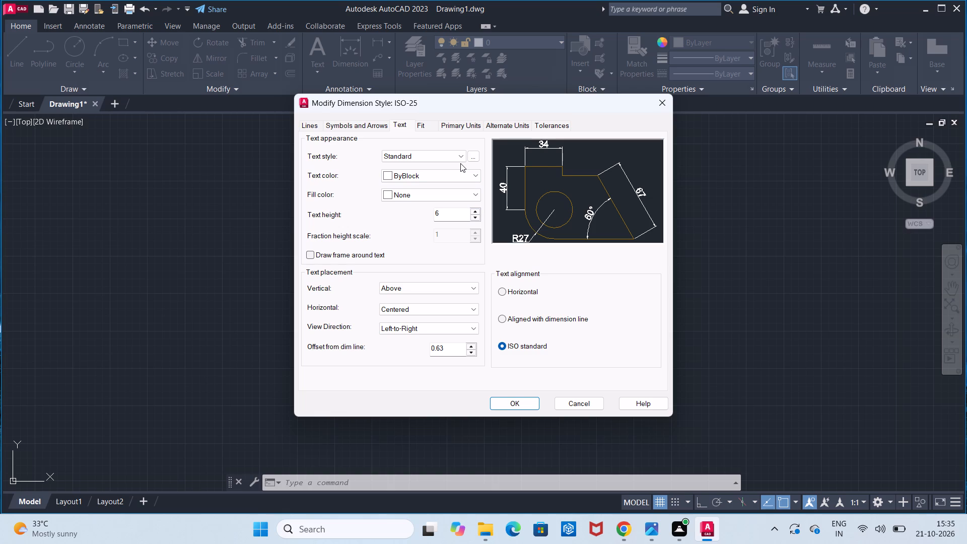
{"action": "left_click", "coordinate": [527, 399]}
{"action": "left_click", "coordinate": [623, 188]}
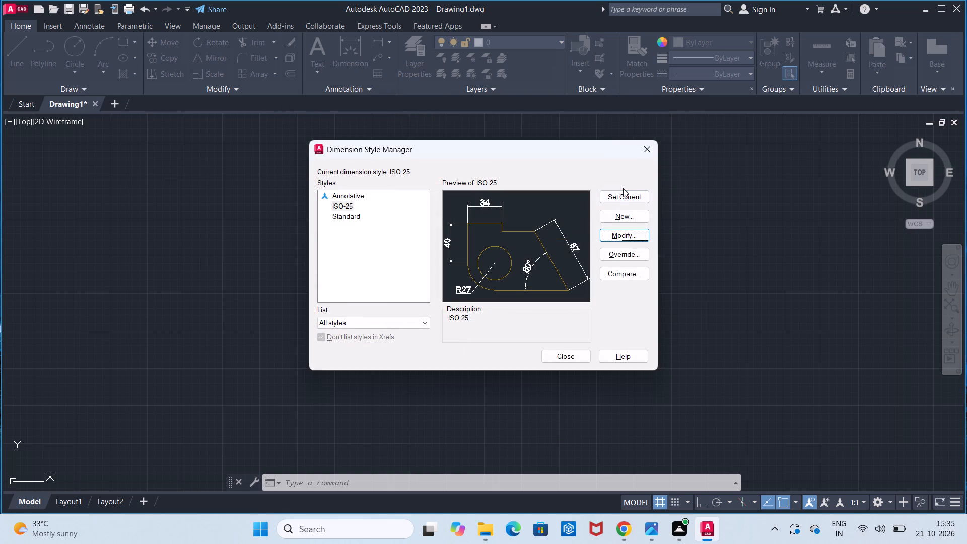
{"action": "left_click", "coordinate": [619, 199]}
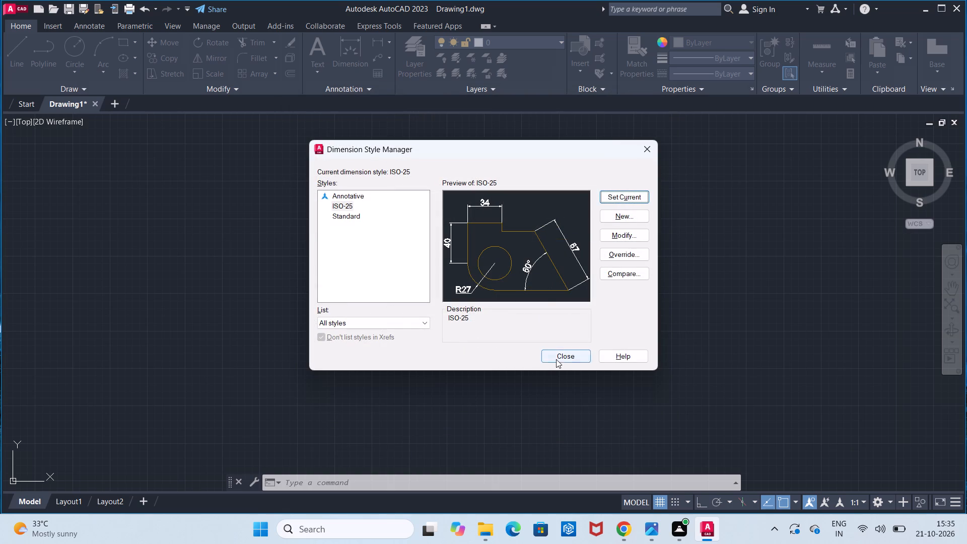
{"action": "left_click", "coordinate": [556, 359]}
Set the model space limits from 0,0 to 100,100.
{"action": "left_click", "coordinate": [412, 479]}
{"action": "type", "text": "lim"}
{"action": "key", "text": "Return"}
{"action": "type", "text": "0,0"}
{"action": "key", "text": "Return"}
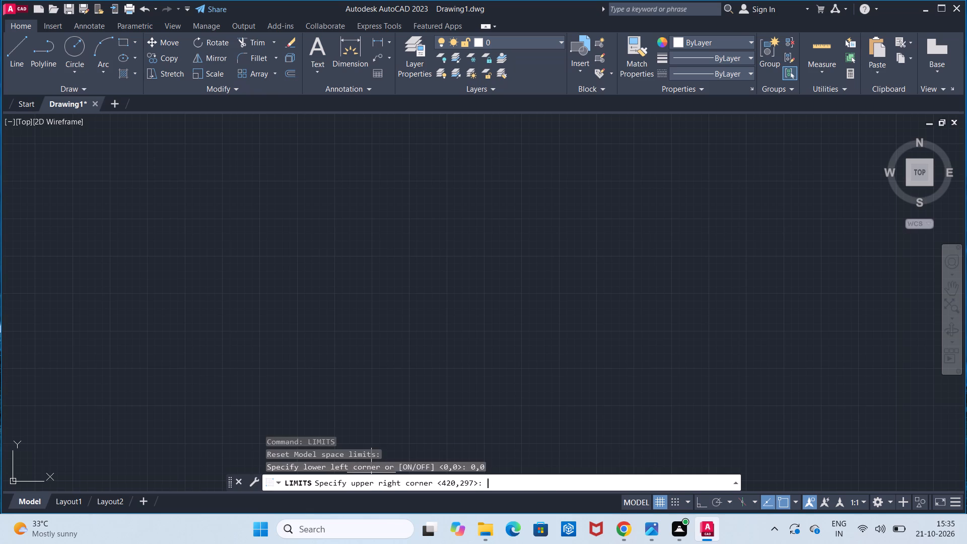
{"action": "type", "text": "100,100"}
{"action": "key", "text": "Return"}
{"action": "key", "text": "z"}
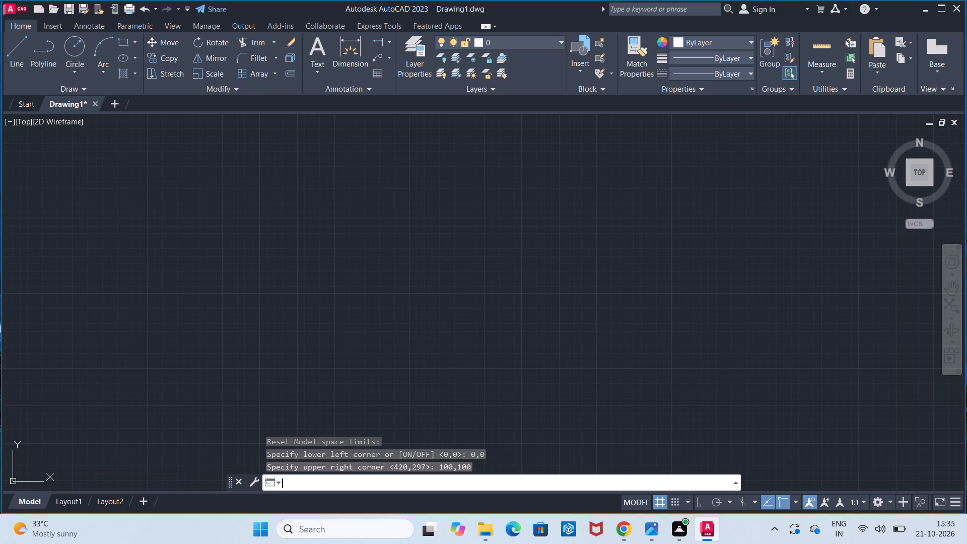
{"action": "key", "text": "Return"}
{"action": "key", "text": "a"}
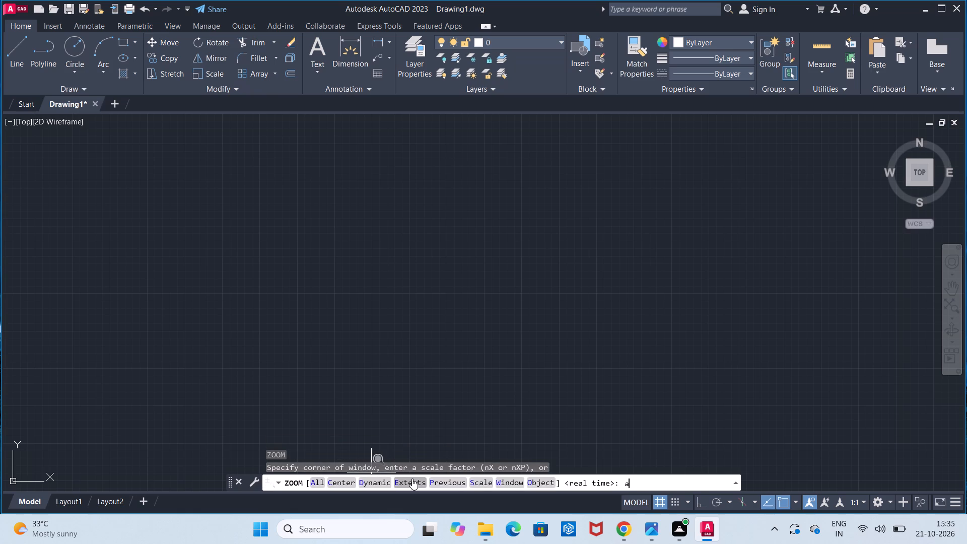
{"action": "key", "text": "Return"}
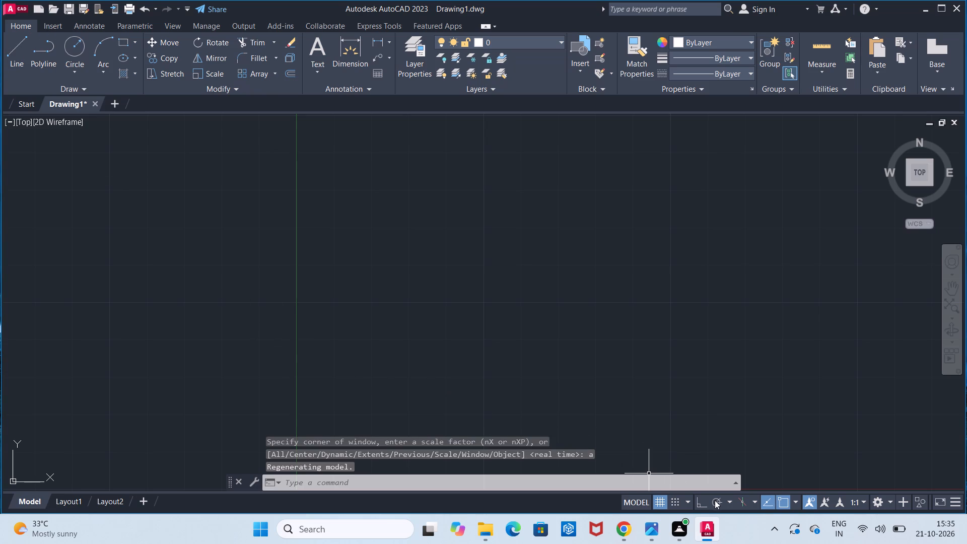
With Ortho mode on, draw a 90 mm horizontal line in the lower part of the drawing area.
{"action": "left_click", "coordinate": [698, 501]}
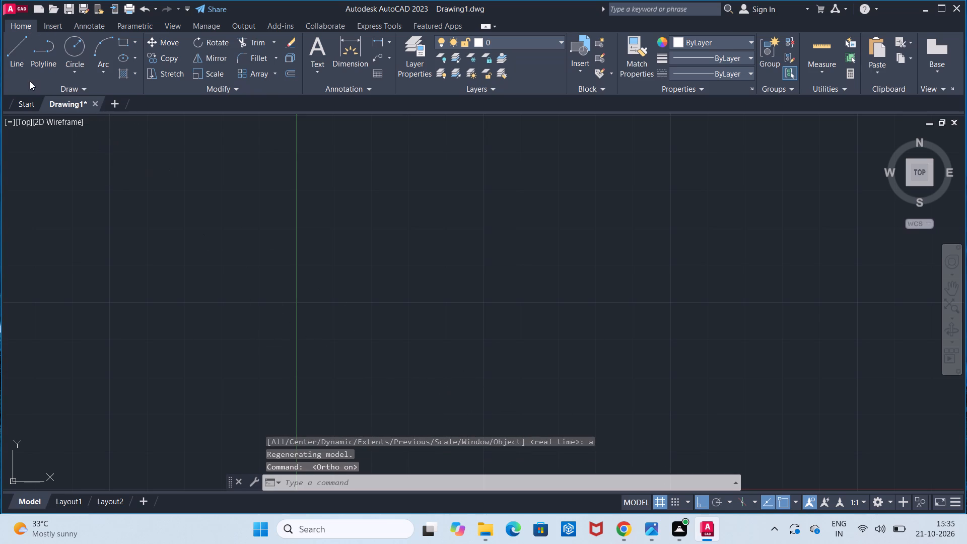
{"action": "left_click", "coordinate": [26, 76]}
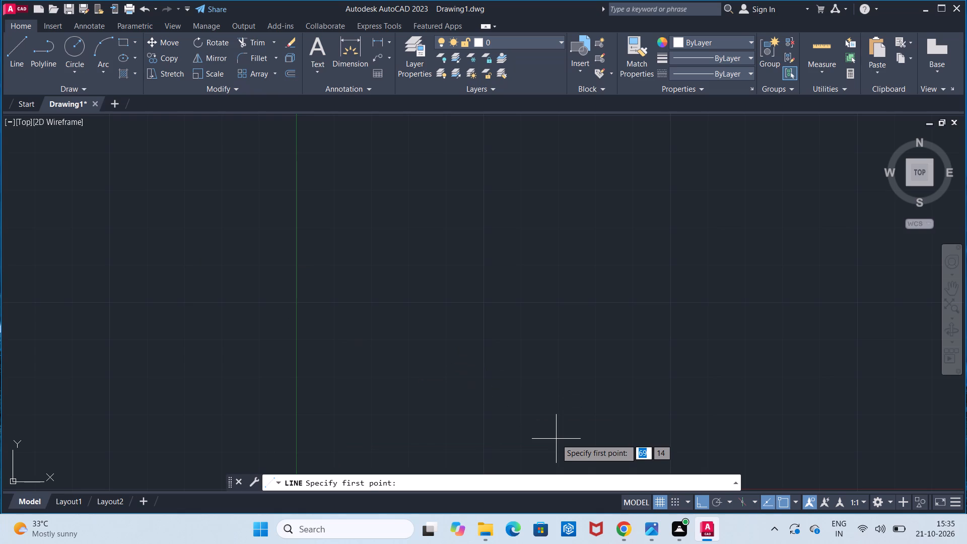
{"action": "left_click", "coordinate": [435, 413]}
{"action": "type", "text": "90"}
{"action": "key", "text": "Return"}
{"action": "key", "text": "Escape"}
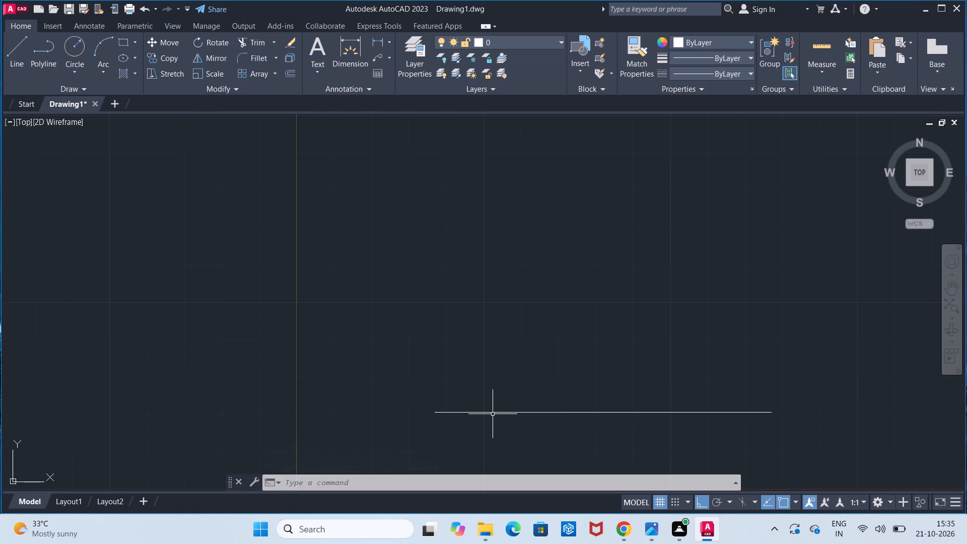
Offset the horizontal line 60 mm upward.
{"action": "left_click", "coordinate": [291, 70]}
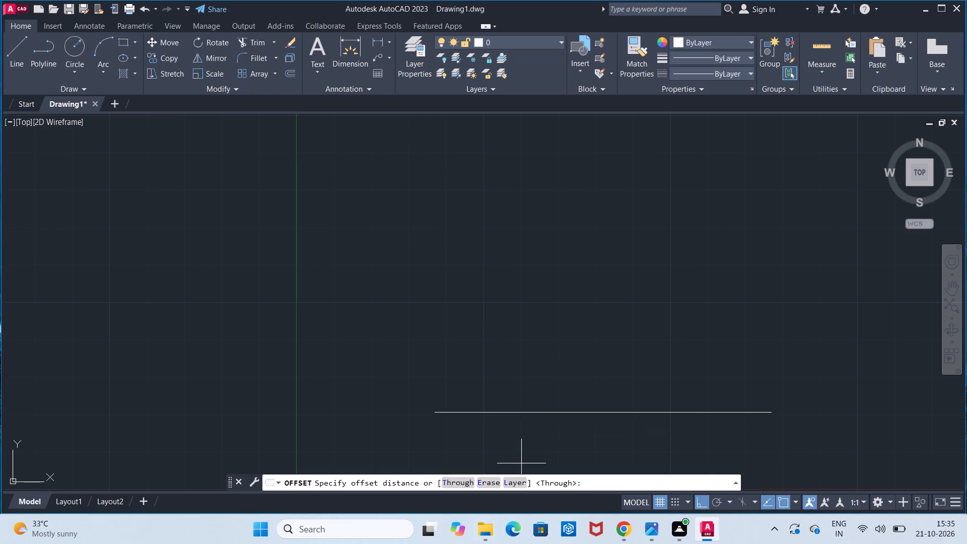
{"action": "left_click", "coordinate": [603, 413]}
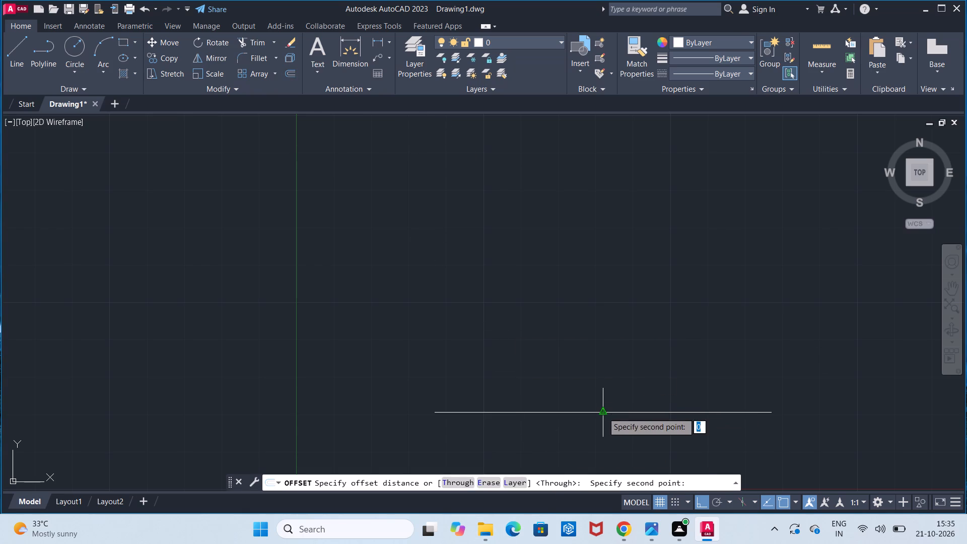
{"action": "type", "text": "60"}
{"action": "key", "text": "Return"}
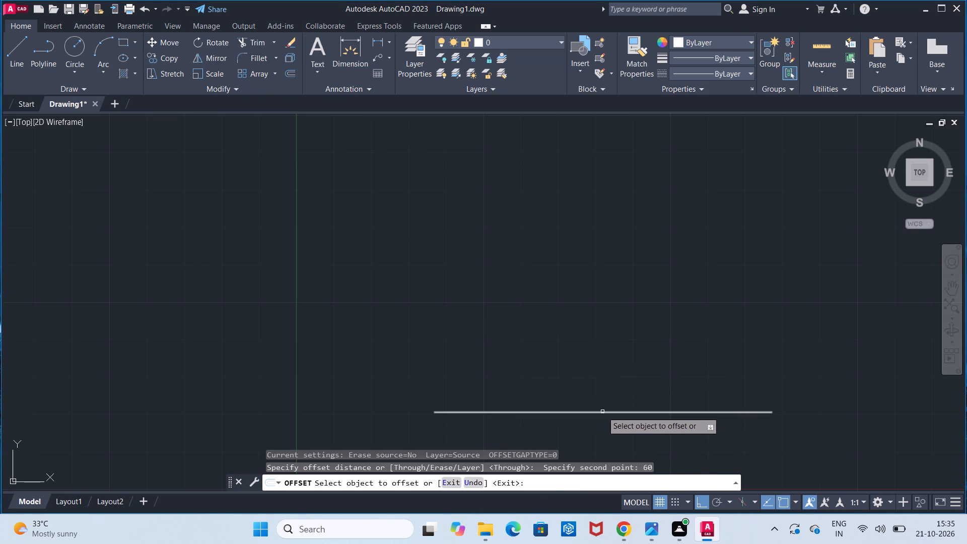
{"action": "left_click", "coordinate": [602, 412]}
{"action": "left_click", "coordinate": [597, 364]}
{"action": "key", "text": "Escape"}
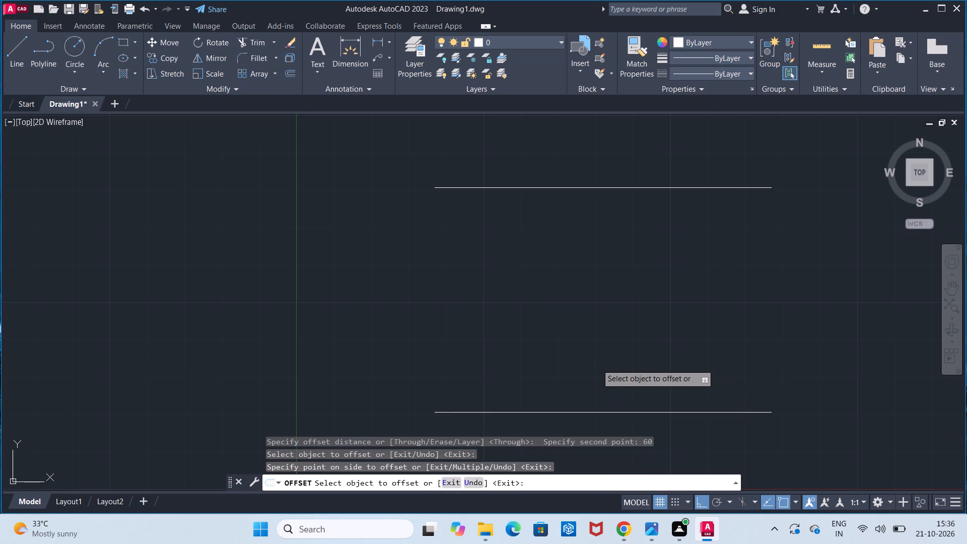
Load the CENTER2 linetype from acadiso.lin and make it the current linetype.
{"action": "left_click", "coordinate": [717, 79]}
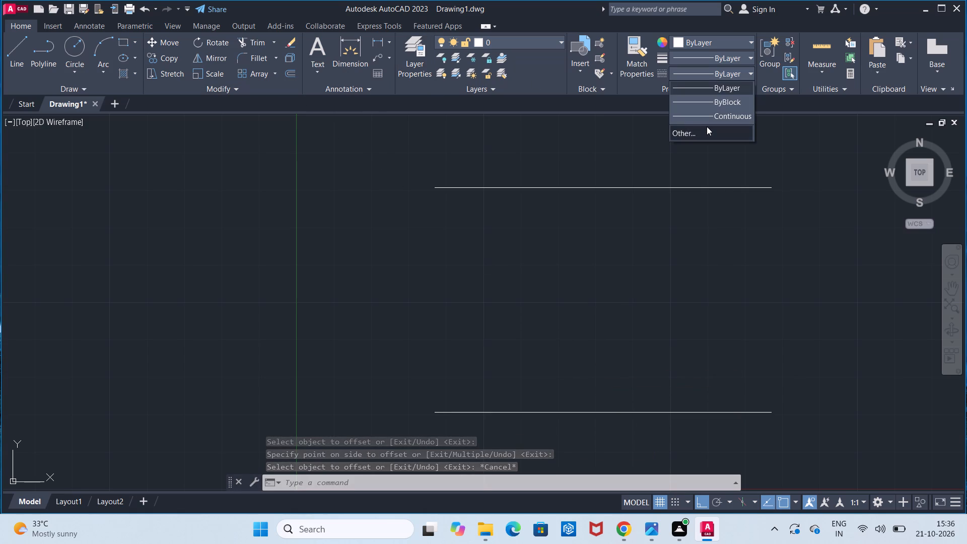
{"action": "left_click", "coordinate": [707, 126]}
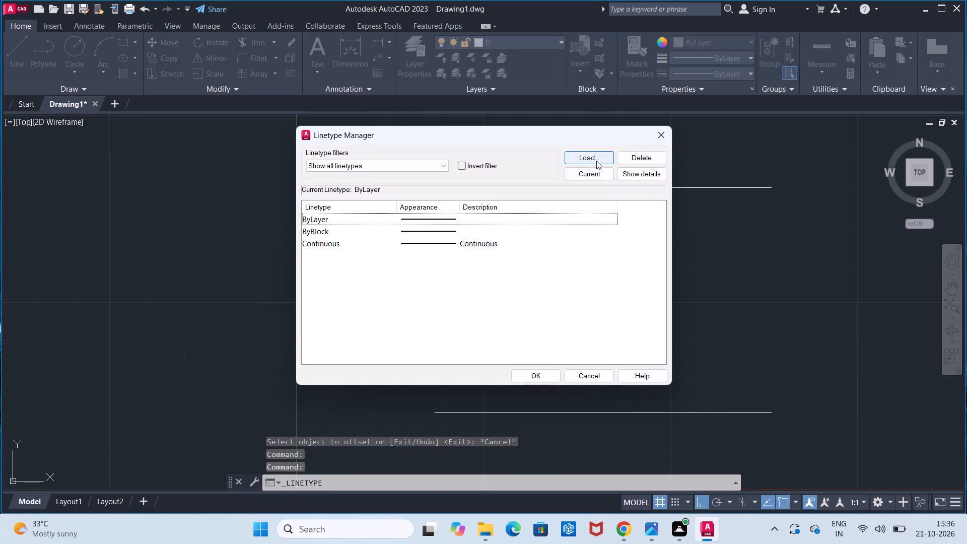
{"action": "left_click", "coordinate": [596, 161]}
{"action": "scroll", "coordinate": [598, 236], "scroll_direction": "down", "scroll_amount": 2}
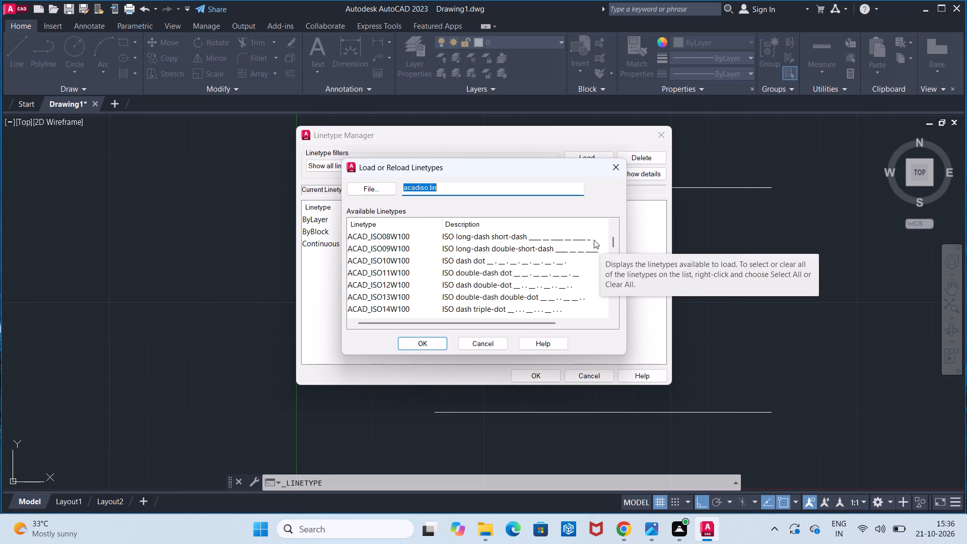
{"action": "scroll", "coordinate": [594, 240], "scroll_direction": "down", "scroll_amount": 1}
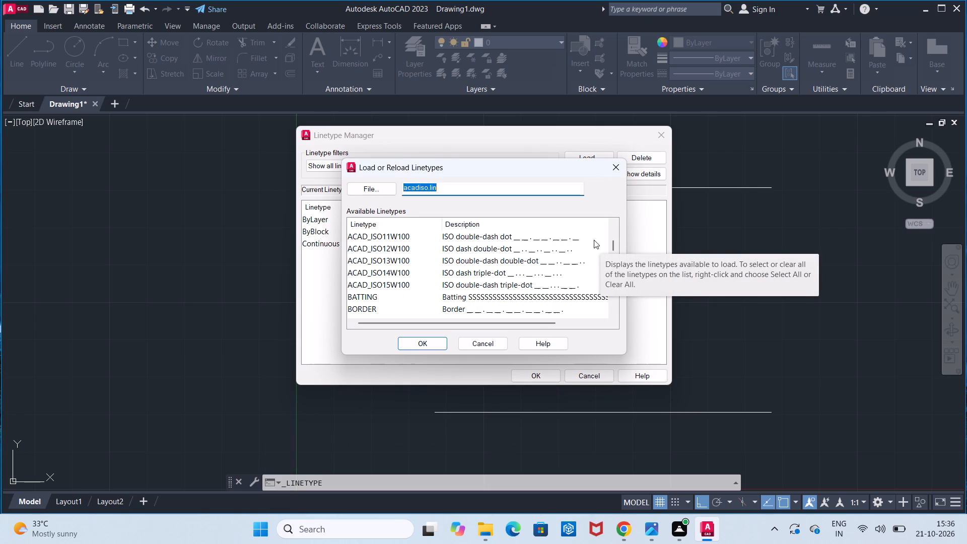
{"action": "scroll", "coordinate": [594, 240], "scroll_direction": "down", "scroll_amount": 1}
{"action": "scroll", "coordinate": [541, 274], "scroll_direction": "down", "scroll_amount": 1}
{"action": "left_click", "coordinate": [500, 290]}
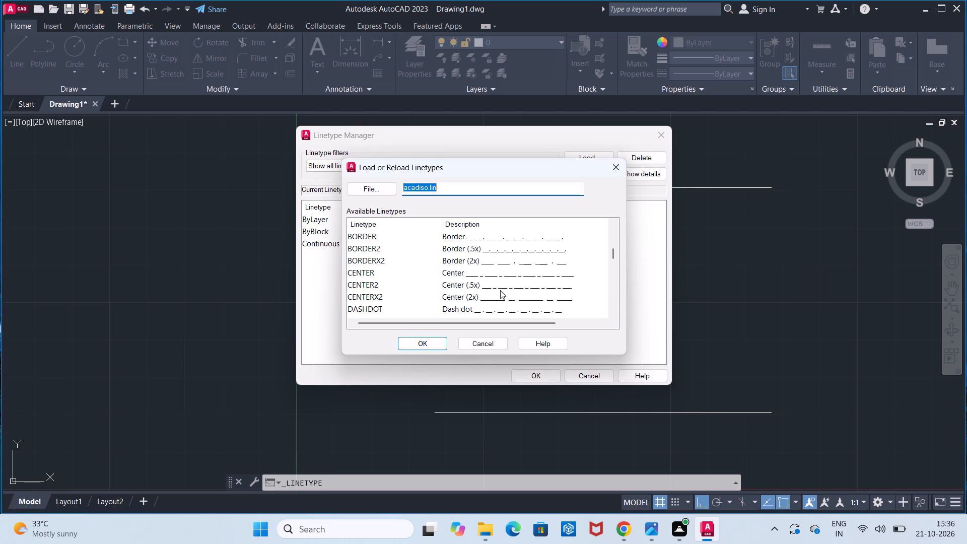
{"action": "left_click", "coordinate": [439, 337]}
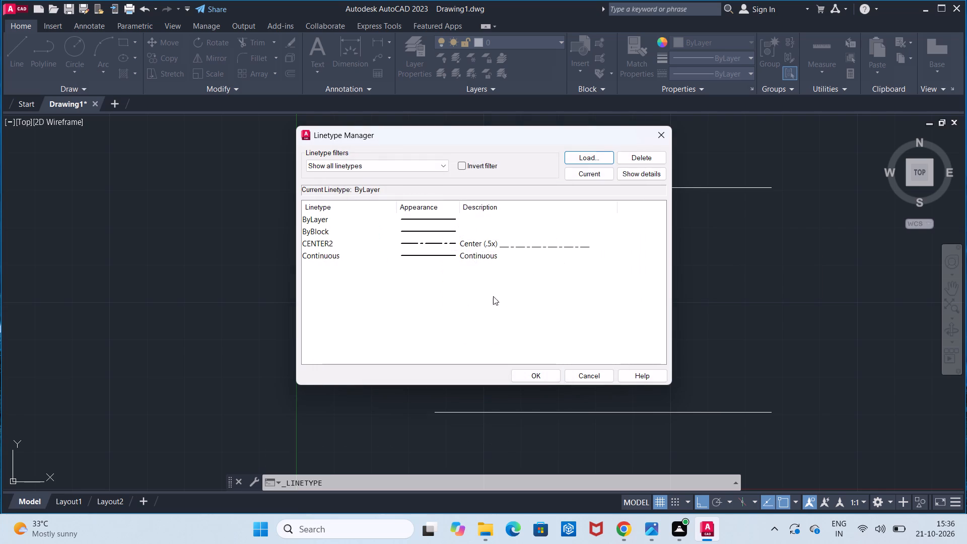
{"action": "left_click", "coordinate": [542, 378]}
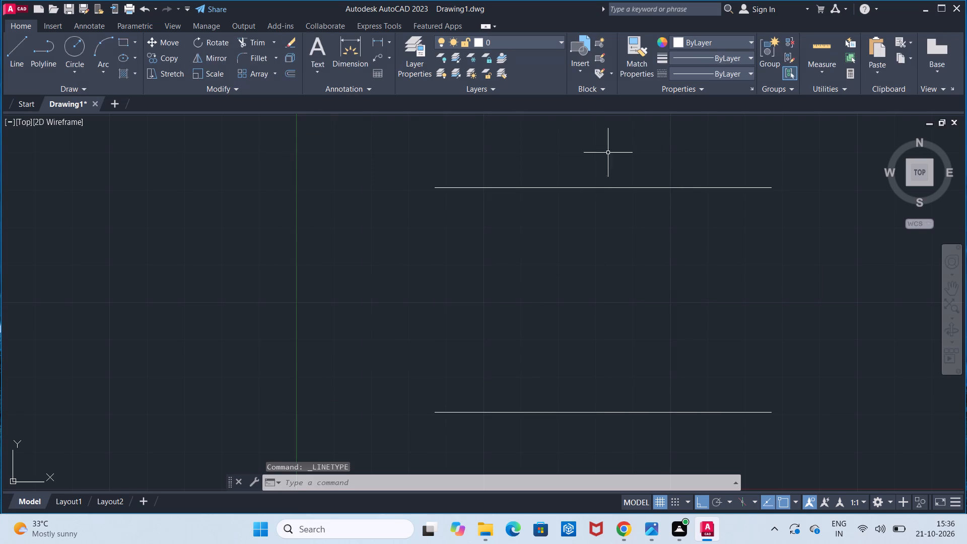
{"action": "left_click", "coordinate": [671, 77]}
{"action": "left_click", "coordinate": [720, 118]}
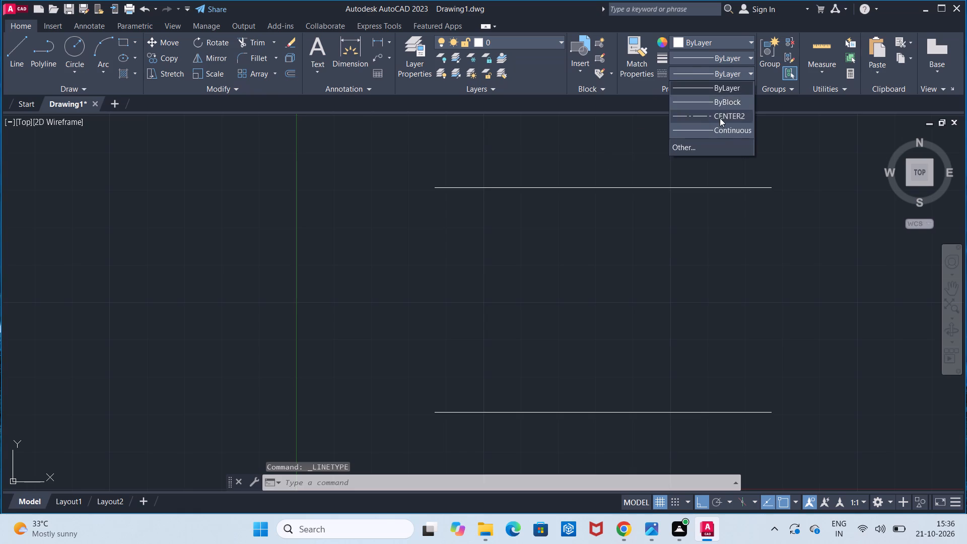
Draw a vertical CENTER2 line joining the left endpoints of the two horizontal lines.
{"action": "left_click", "coordinate": [15, 52]}
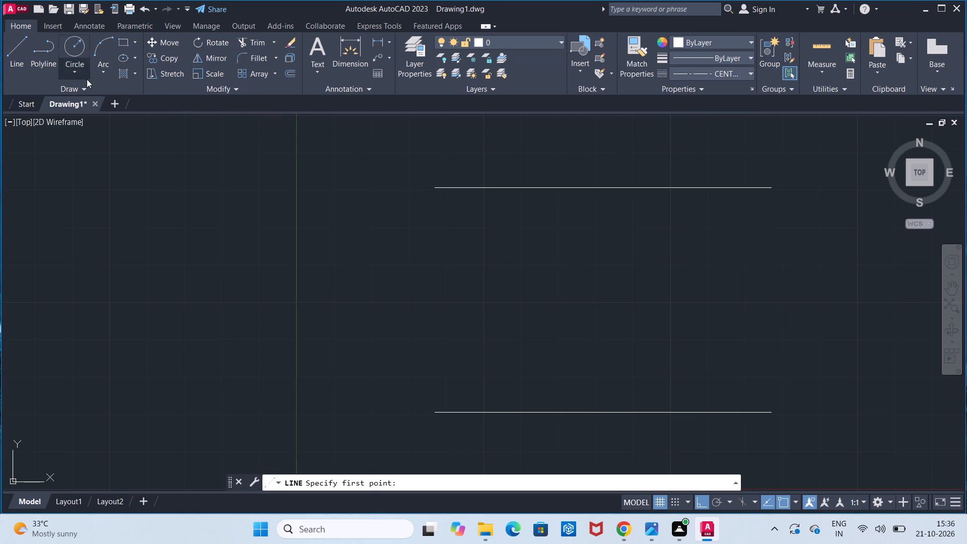
{"action": "left_click", "coordinate": [433, 191]}
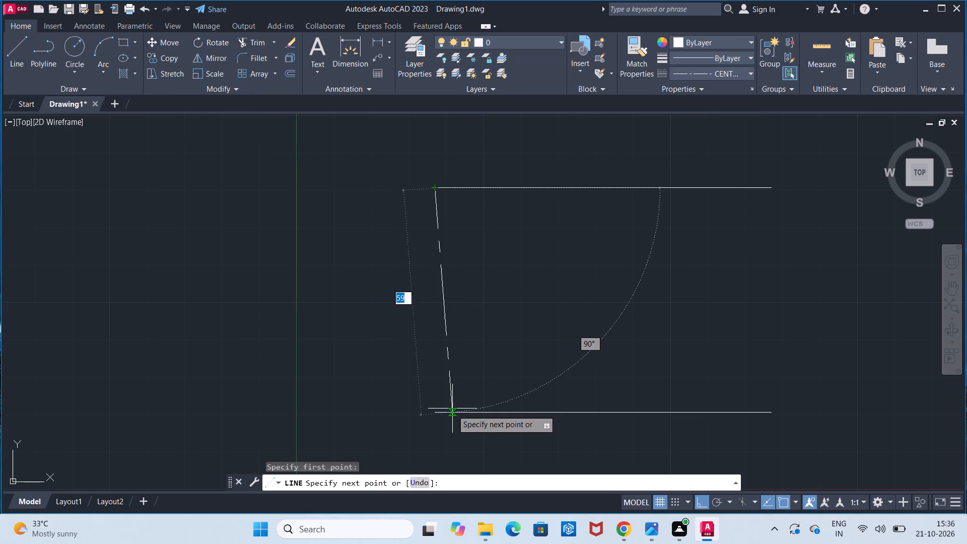
{"action": "left_click", "coordinate": [438, 409]}
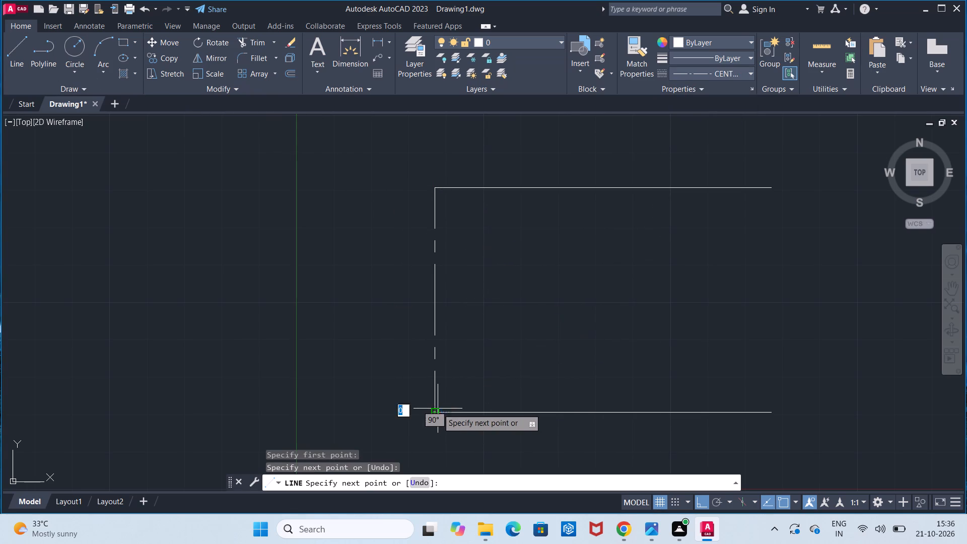
{"action": "key", "text": "Escape"}
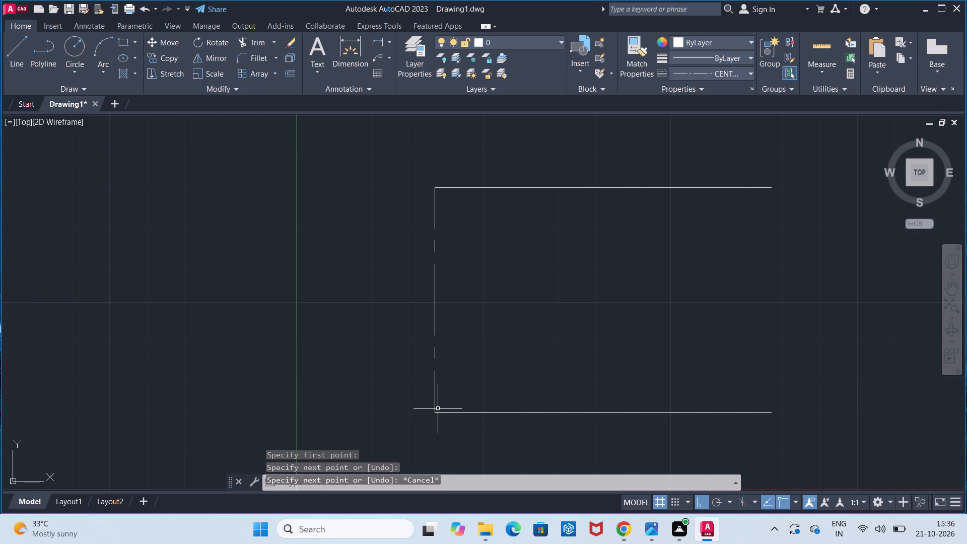
Move all three lines together horizontally to the right, farther from the origin.
{"action": "scroll", "coordinate": [438, 409], "scroll_direction": "down", "scroll_amount": 1}
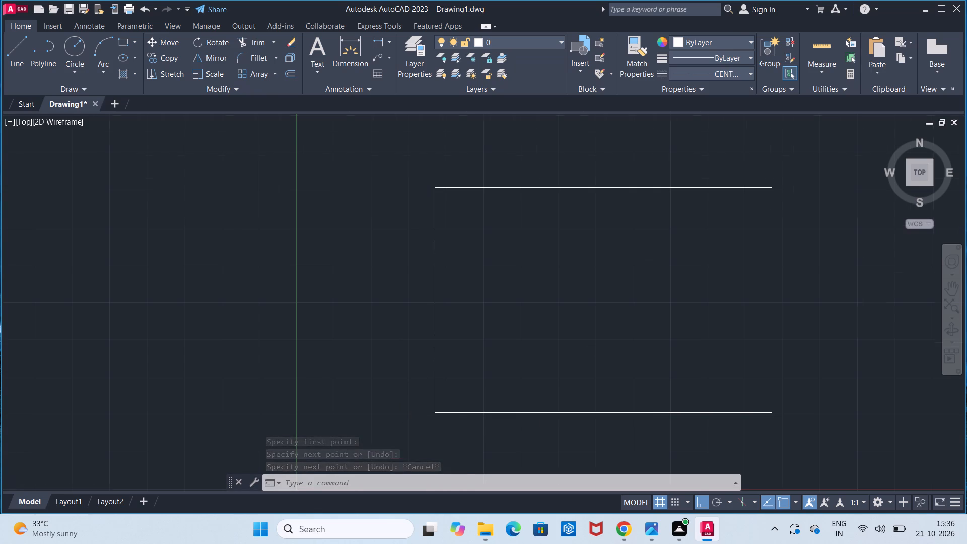
{"action": "middle_click_drag", "start_coordinate": [438, 409], "coordinate": [450, 382]}
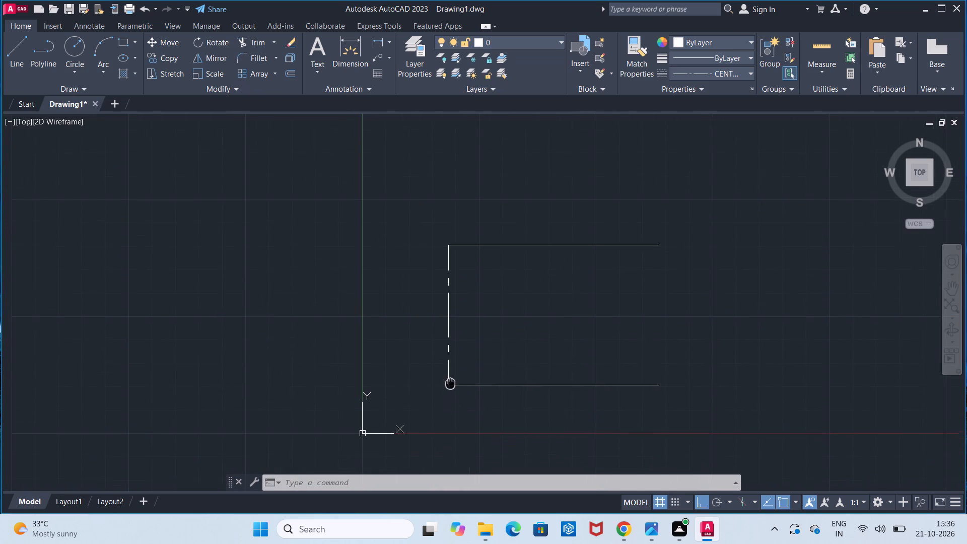
{"action": "middle_click_drag", "start_coordinate": [450, 382], "coordinate": [450, 377]}
{"action": "left_click", "coordinate": [415, 215]}
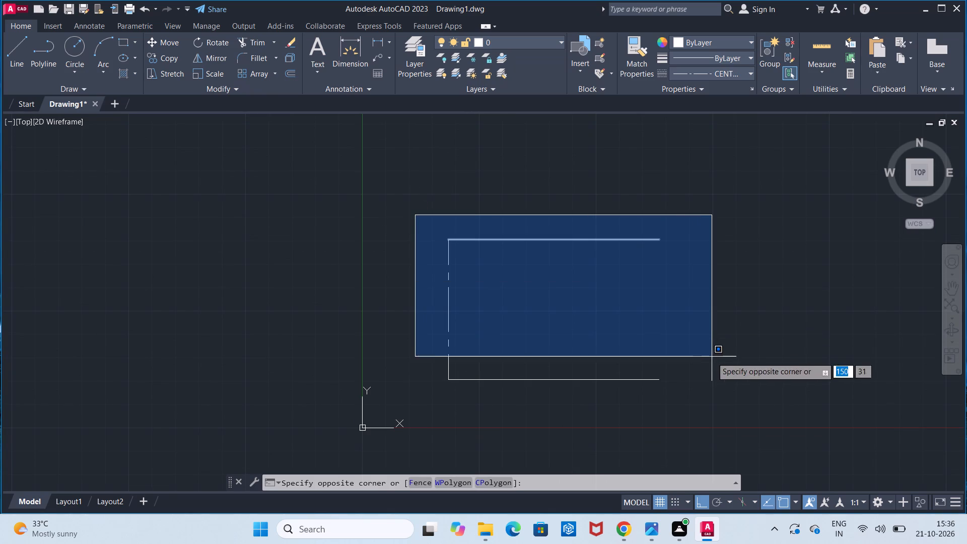
{"action": "left_click", "coordinate": [711, 395]}
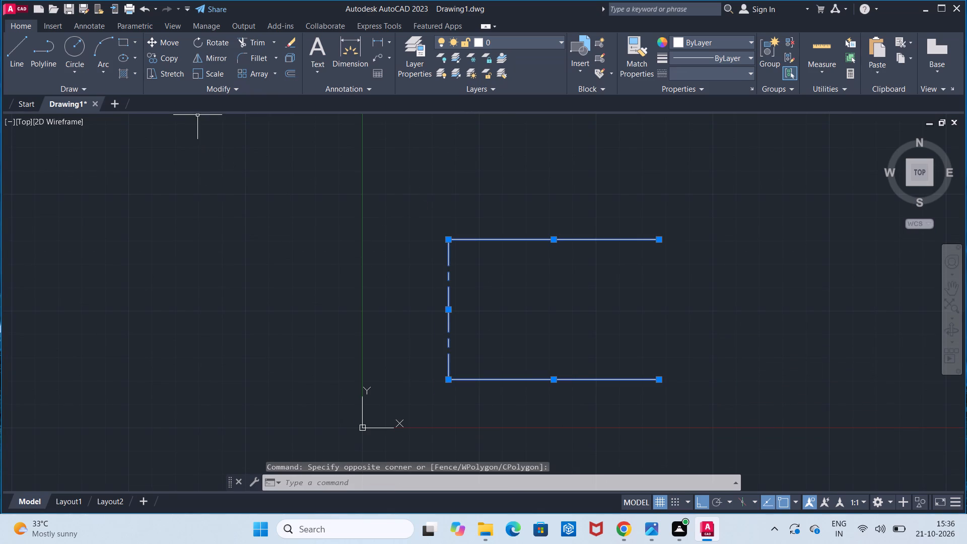
{"action": "left_click", "coordinate": [174, 47]}
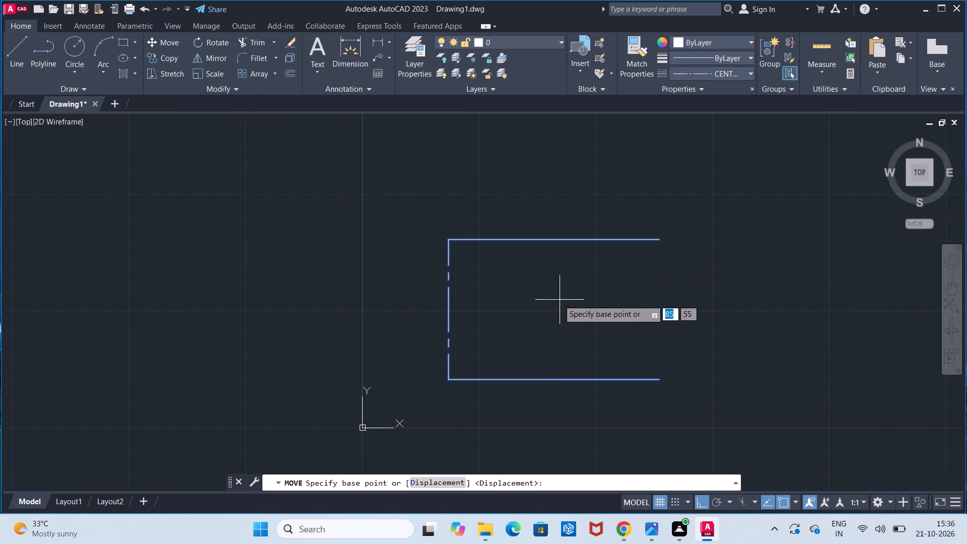
{"action": "left_click", "coordinate": [552, 301]}
{"action": "left_click", "coordinate": [628, 275]}
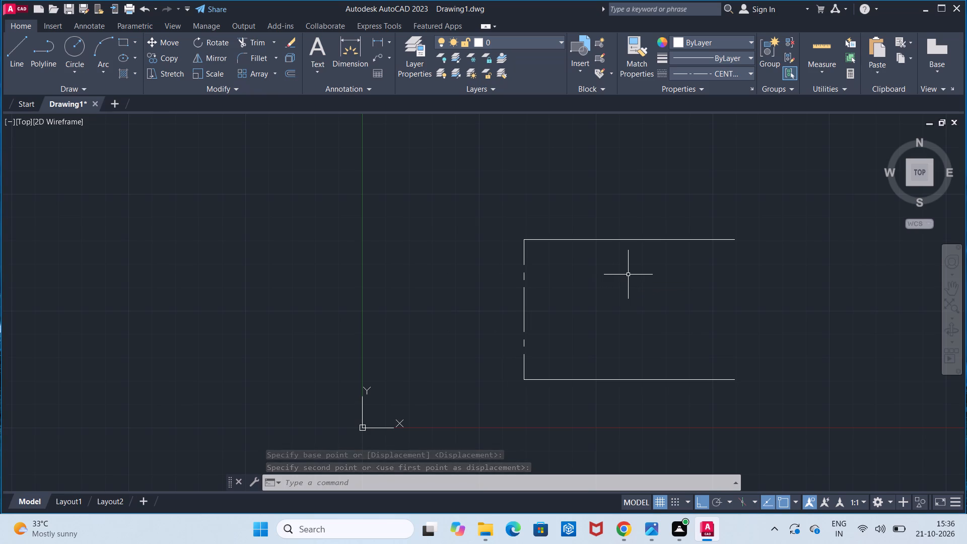
{"action": "key", "text": "Escape"}
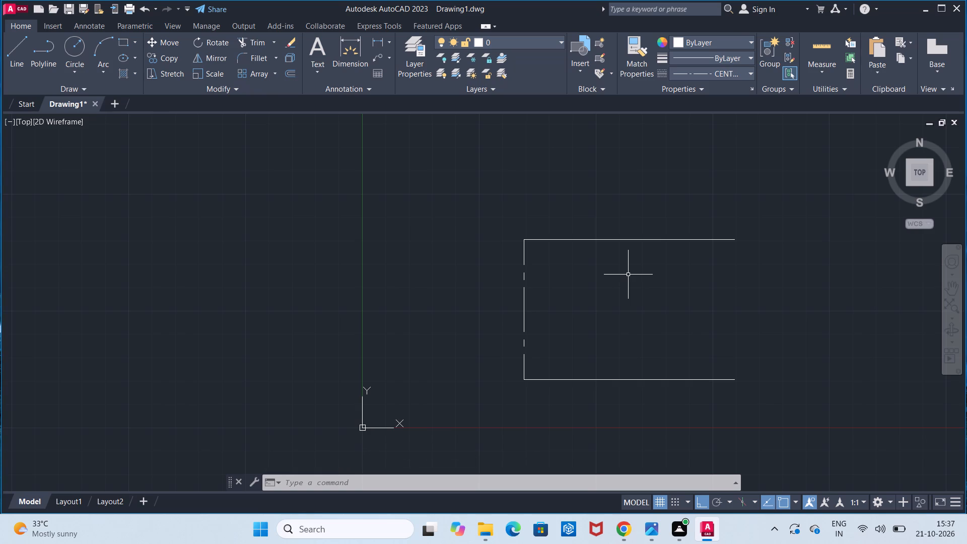
With the current linetype set back to ByLayer, draw a vertical line joining the right endpoints of the two horizontal lines.
{"action": "left_click", "coordinate": [694, 78]}
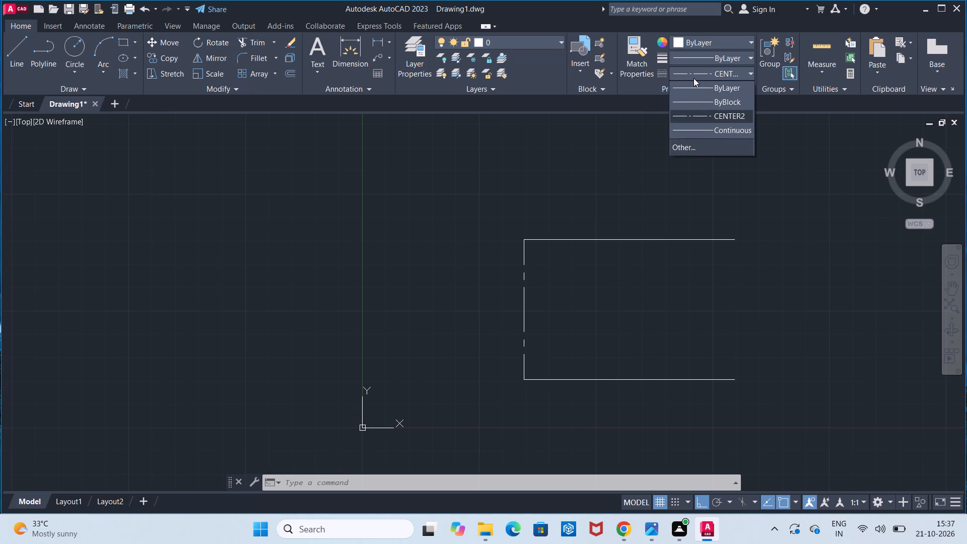
{"action": "left_click", "coordinate": [705, 94]}
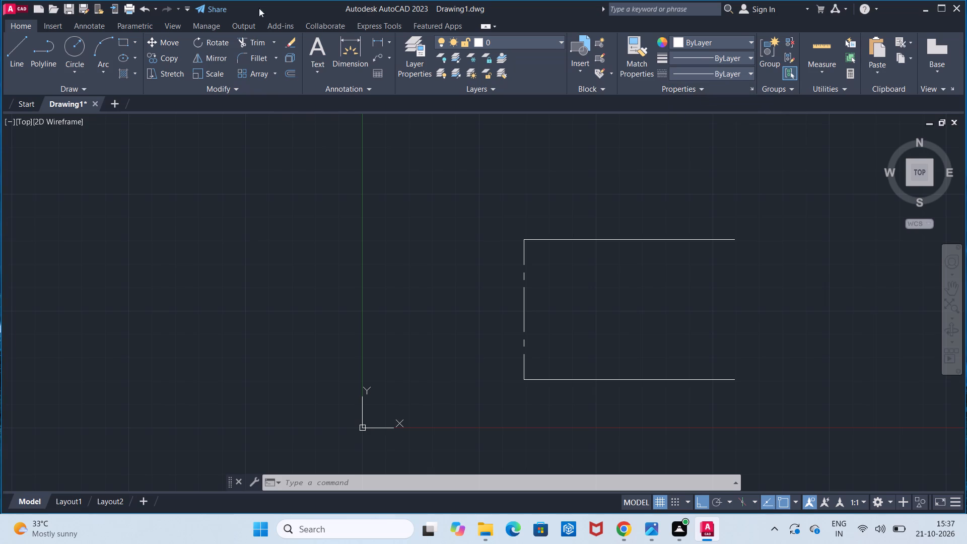
{"action": "left_click", "coordinate": [24, 60]}
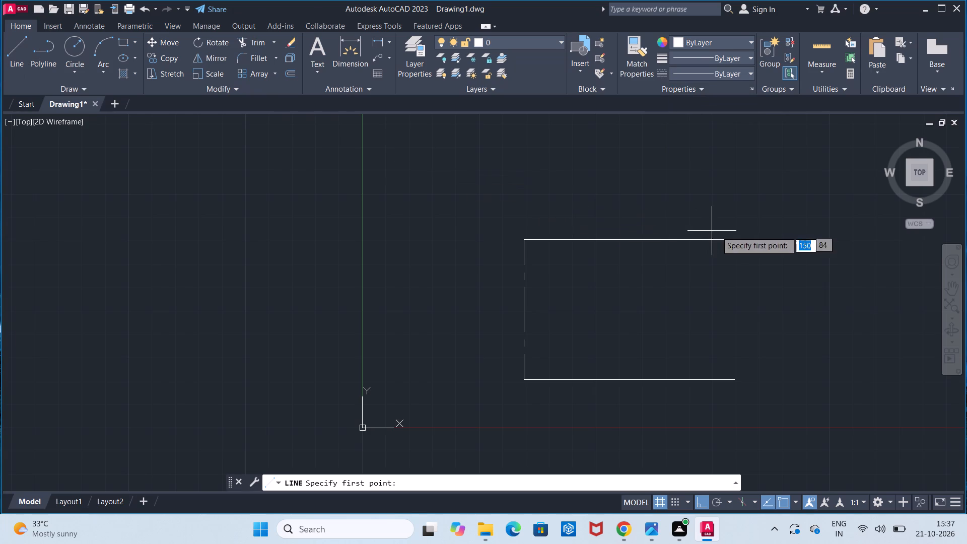
{"action": "left_click", "coordinate": [736, 238]}
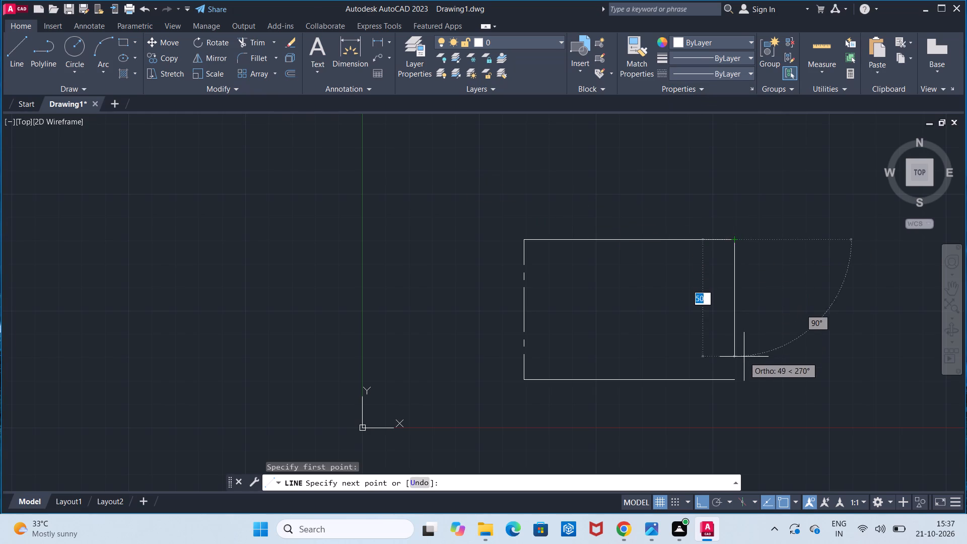
{"action": "left_click", "coordinate": [733, 377]}
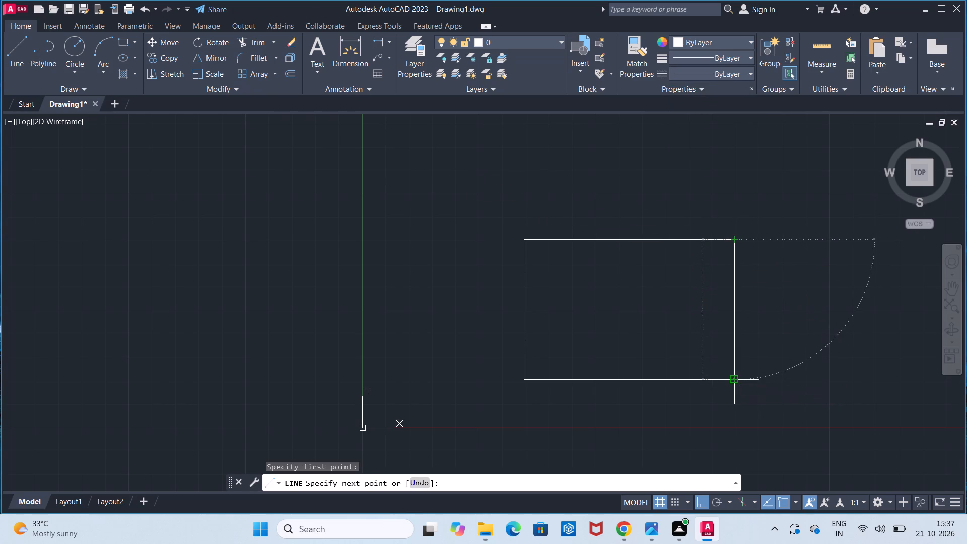
{"action": "key", "text": "Escape"}
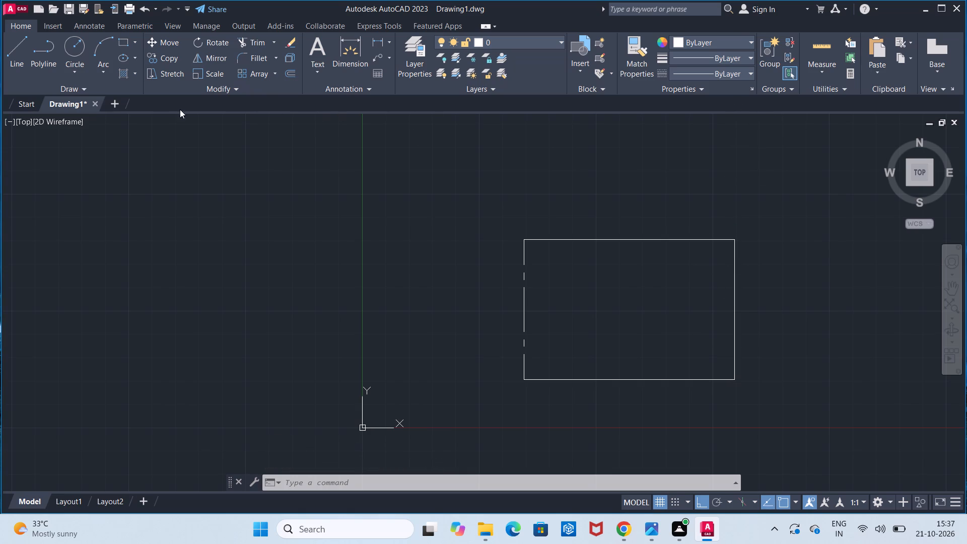
Draw a circle of radius 30 mm centred on the midpoint of the vertical centre line.
{"action": "left_click", "coordinate": [71, 44]}
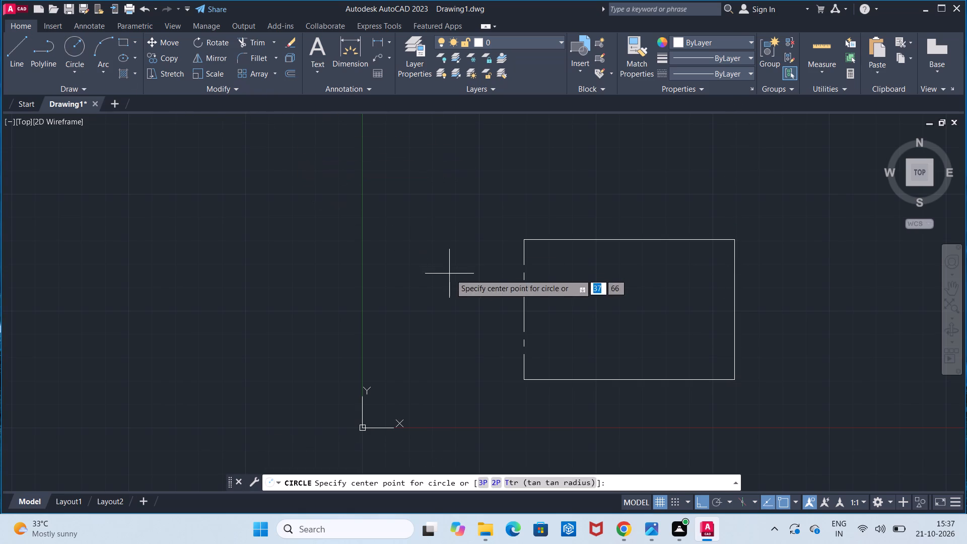
{"action": "left_click", "coordinate": [522, 310]}
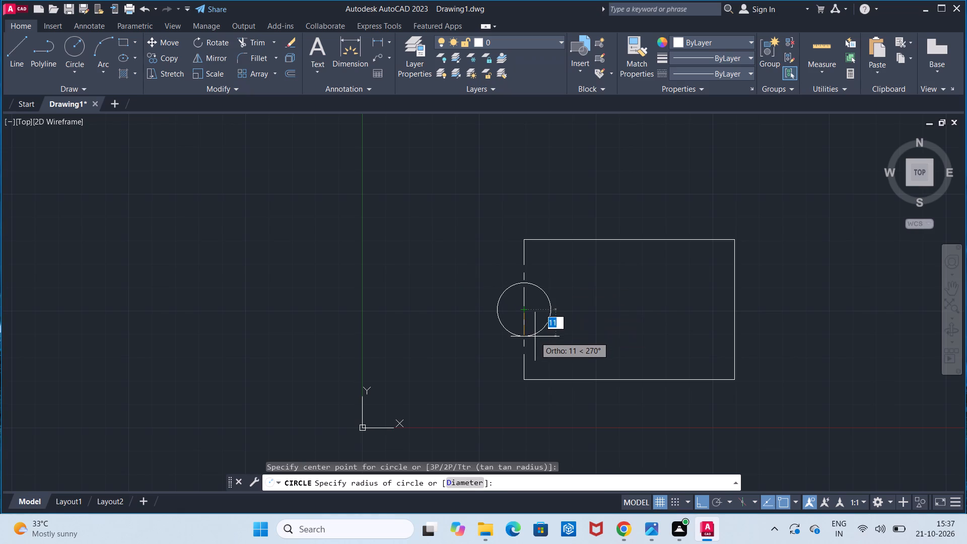
{"action": "key", "text": "3"}
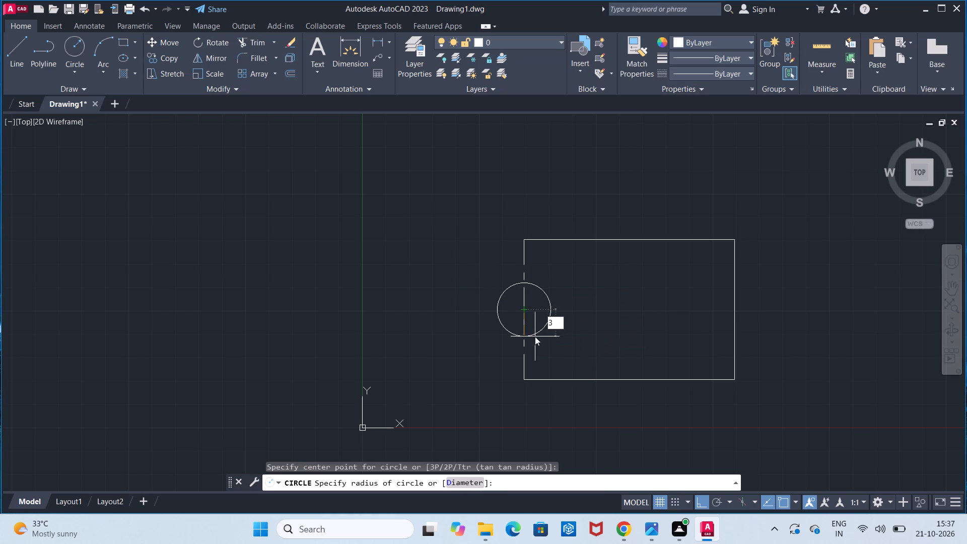
{"action": "key", "text": "0"}
{"action": "key", "text": "Return"}
{"action": "key", "text": "Escape"}
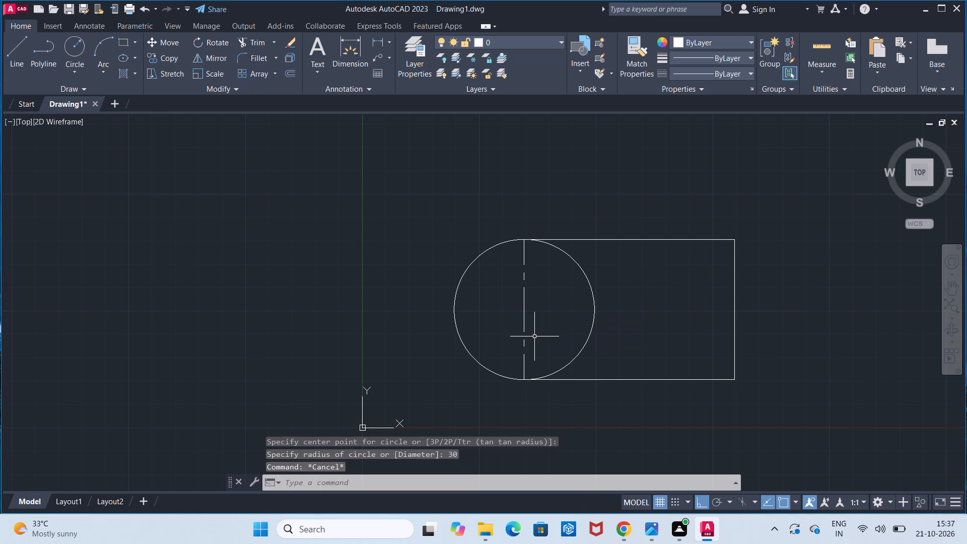
Trim away the right half of the 30 mm radius circle inside the rectangle, leaving a rounded left end.
{"action": "left_click", "coordinate": [249, 43]}
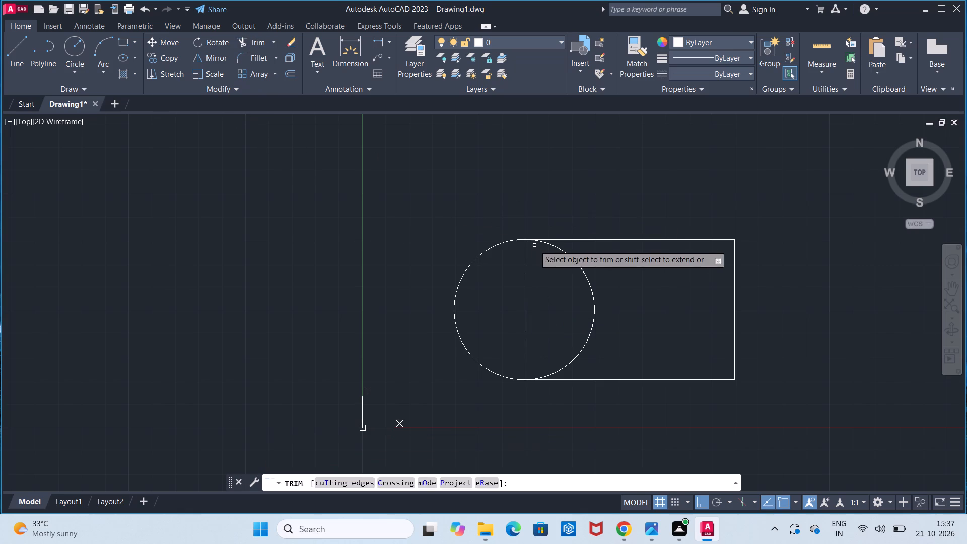
{"action": "left_click", "coordinate": [588, 274]}
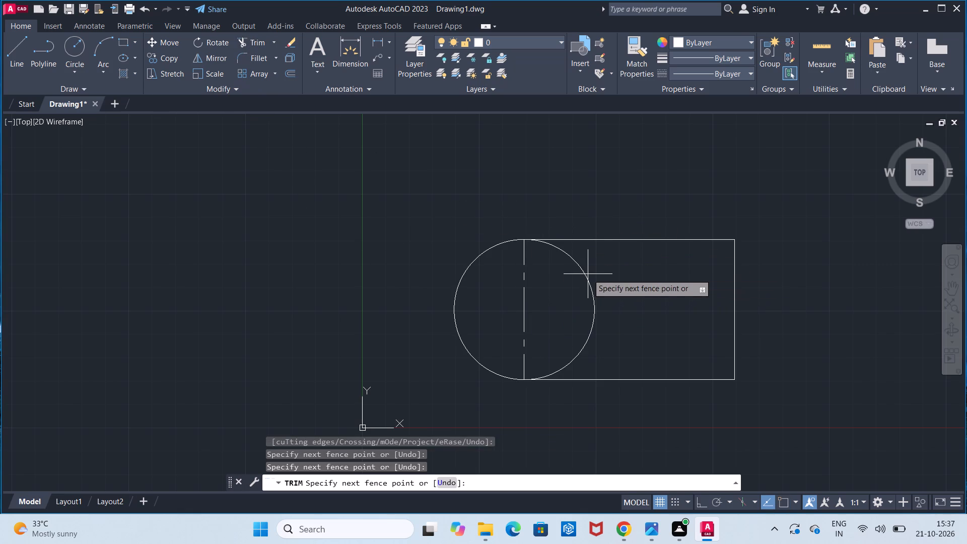
{"action": "left_click", "coordinate": [585, 276]}
{"action": "left_click", "coordinate": [584, 277]}
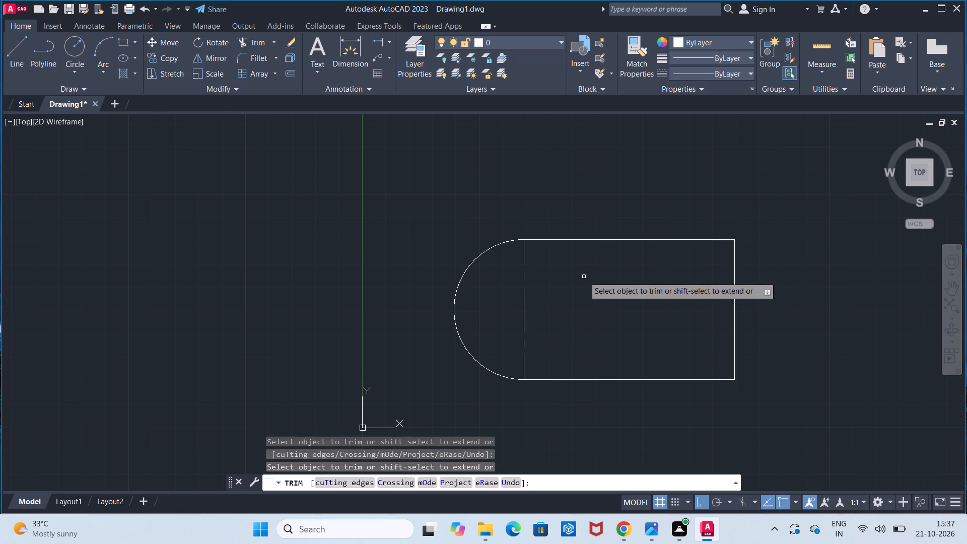
{"action": "key", "text": "Escape"}
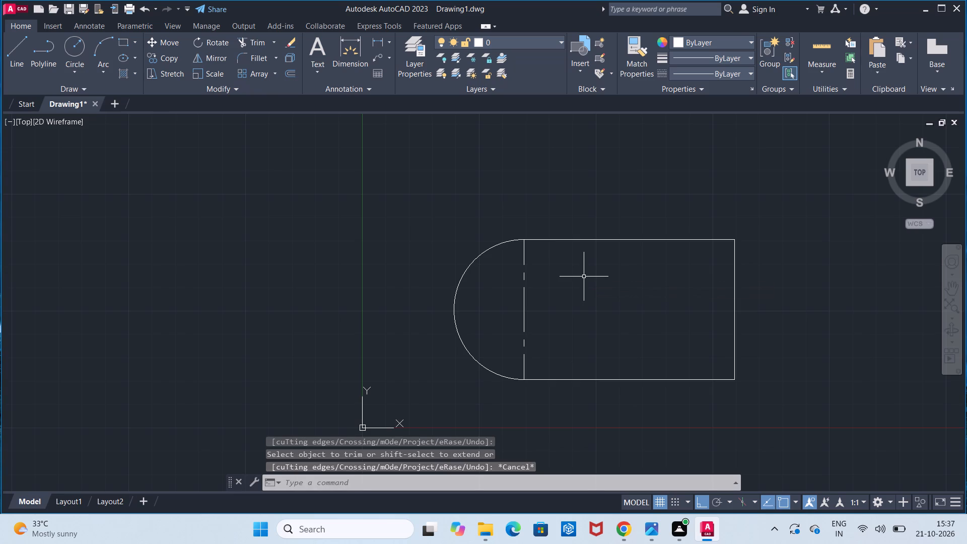
Draw a circle of radius 15 mm centred on the midpoint of the vertical centre line, concentric with the rounded end.
{"action": "left_click", "coordinate": [85, 59]}
{"action": "left_click", "coordinate": [100, 98]}
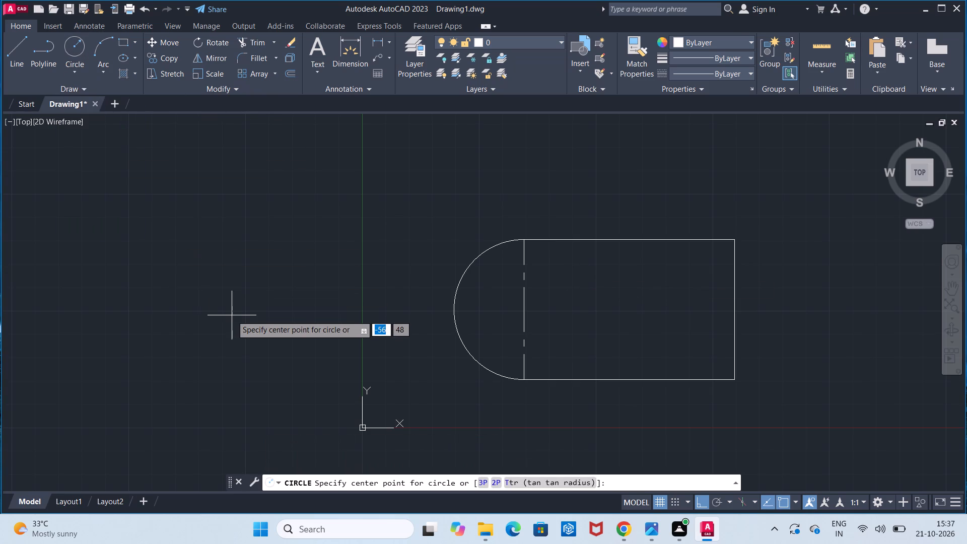
{"action": "left_click", "coordinate": [523, 309]}
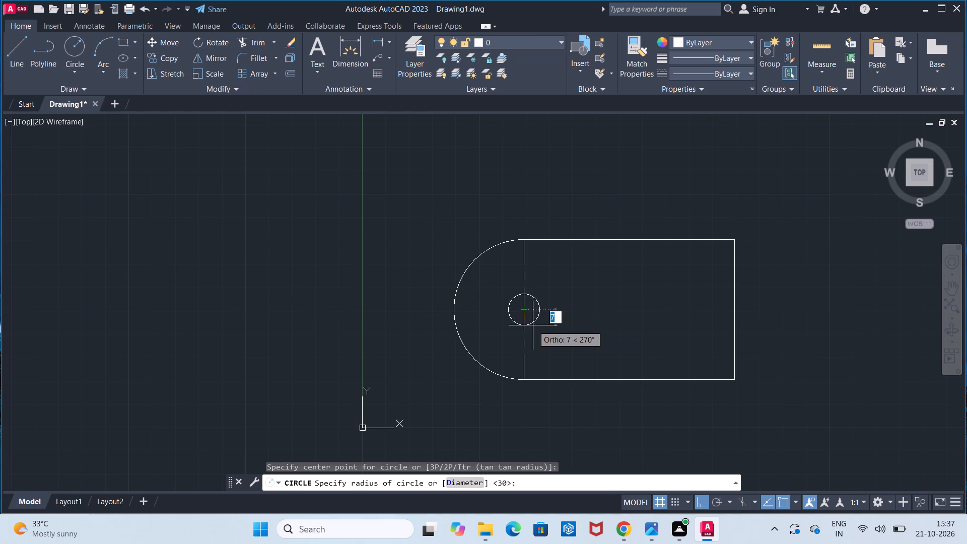
{"action": "type", "text": "15"}
{"action": "key", "text": "Return"}
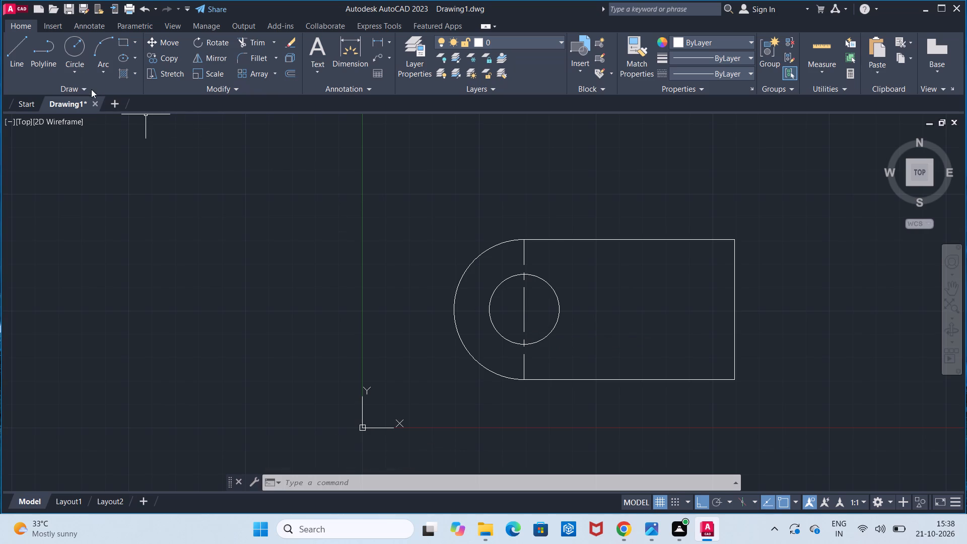
Draw a concentric circle of diameter 15 mm inside the 15 mm radius circle, using the same centre point.
{"action": "left_click", "coordinate": [80, 74]}
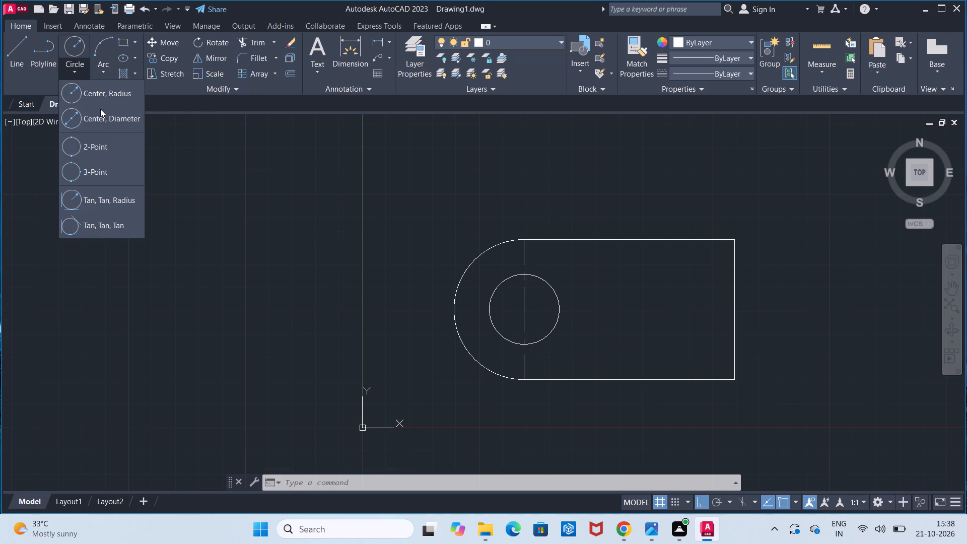
{"action": "left_click", "coordinate": [105, 116]}
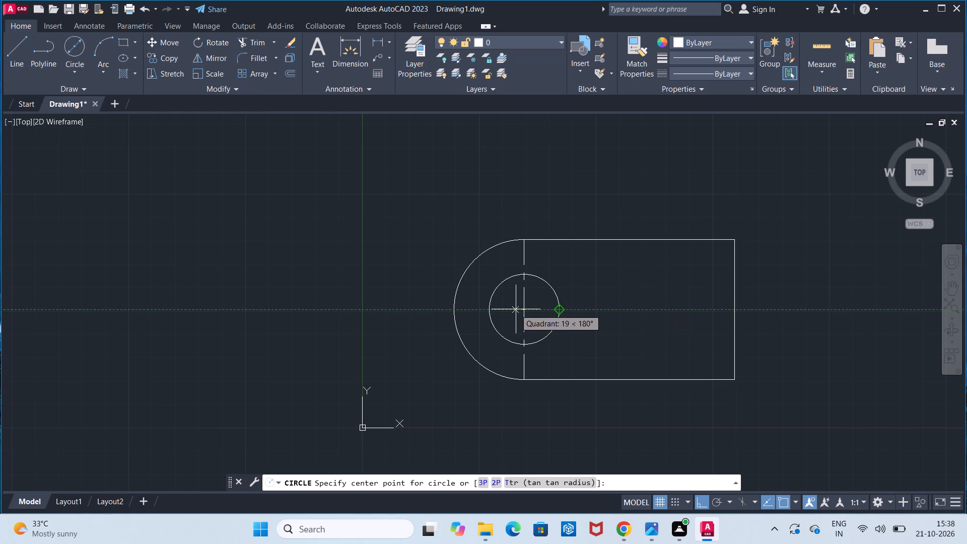
{"action": "left_click", "coordinate": [520, 309]}
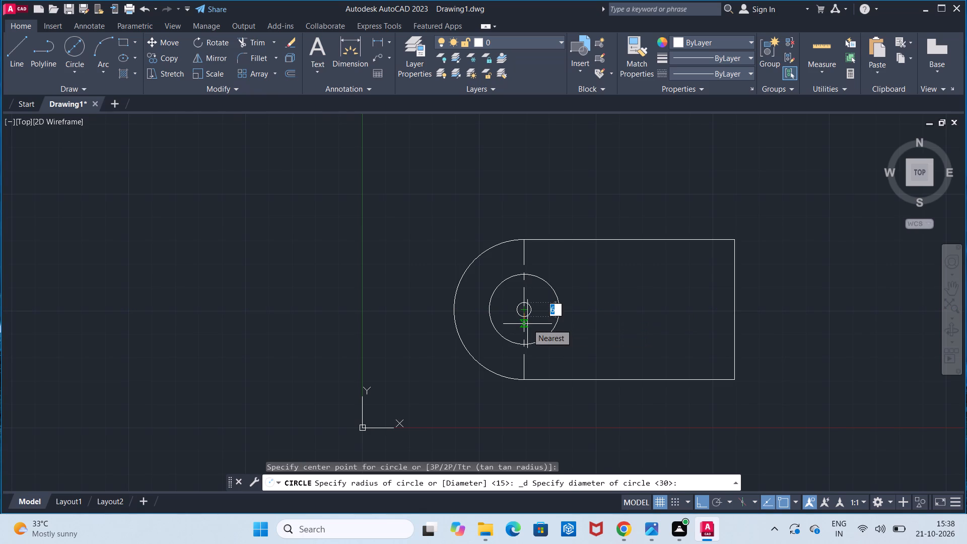
{"action": "key", "text": "1"}
{"action": "key", "text": "5"}
{"action": "key", "text": "Return"}
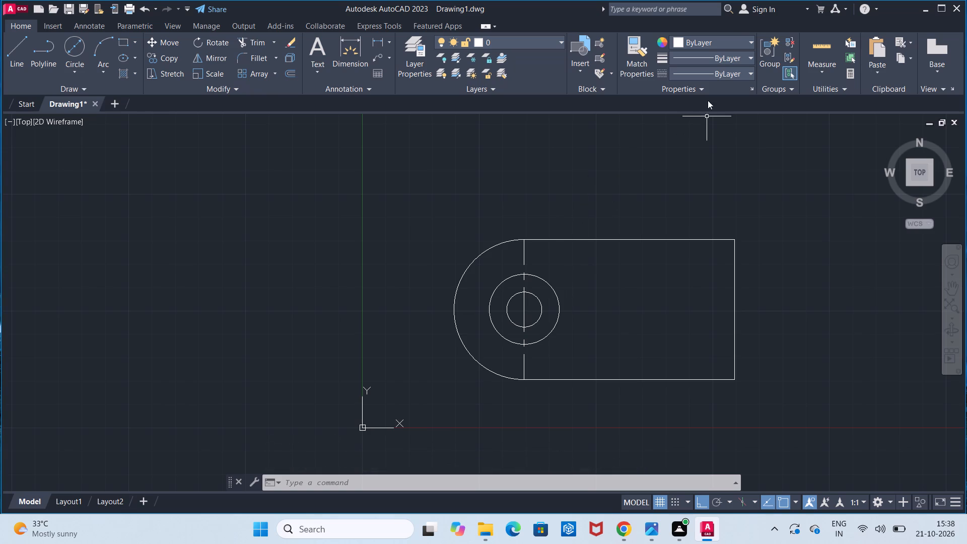
Draw a horizontal line in the centre linetype from the rounded end's leftmost point to the midpoint of the plate's right edge.
{"action": "left_click", "coordinate": [706, 74]}
{"action": "left_click", "coordinate": [707, 119]}
{"action": "left_click", "coordinate": [27, 76]}
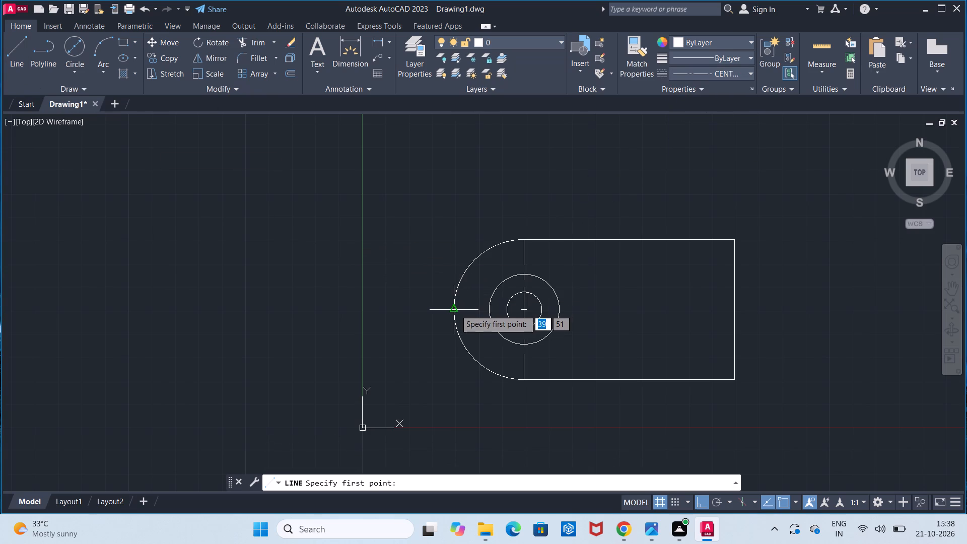
{"action": "left_click", "coordinate": [453, 313]}
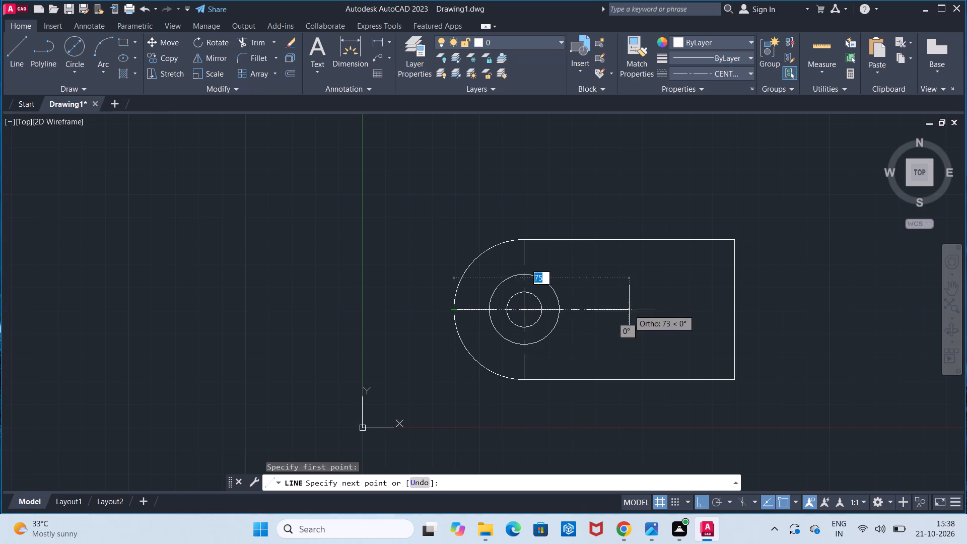
{"action": "left_click", "coordinate": [740, 306]}
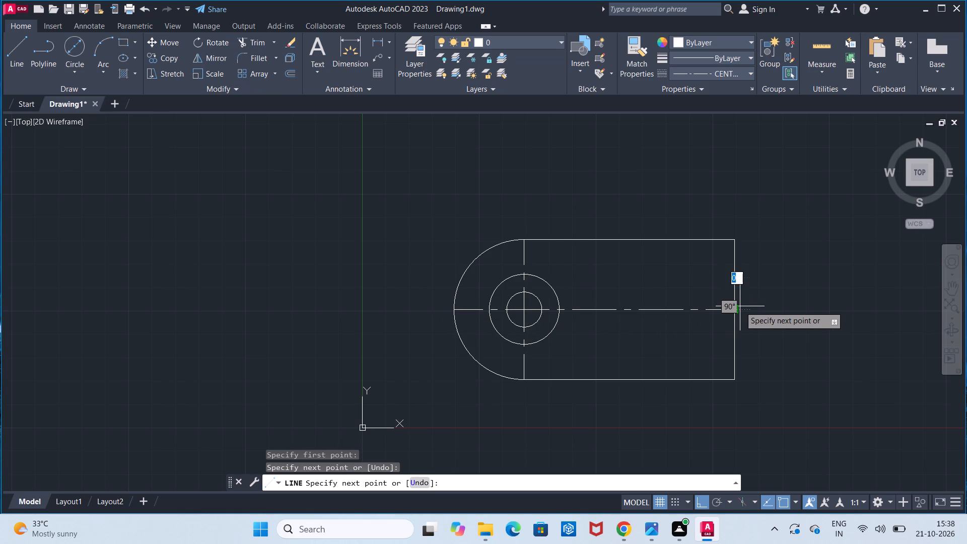
{"action": "key", "text": "grave"}
{"action": "key", "text": "Escape"}
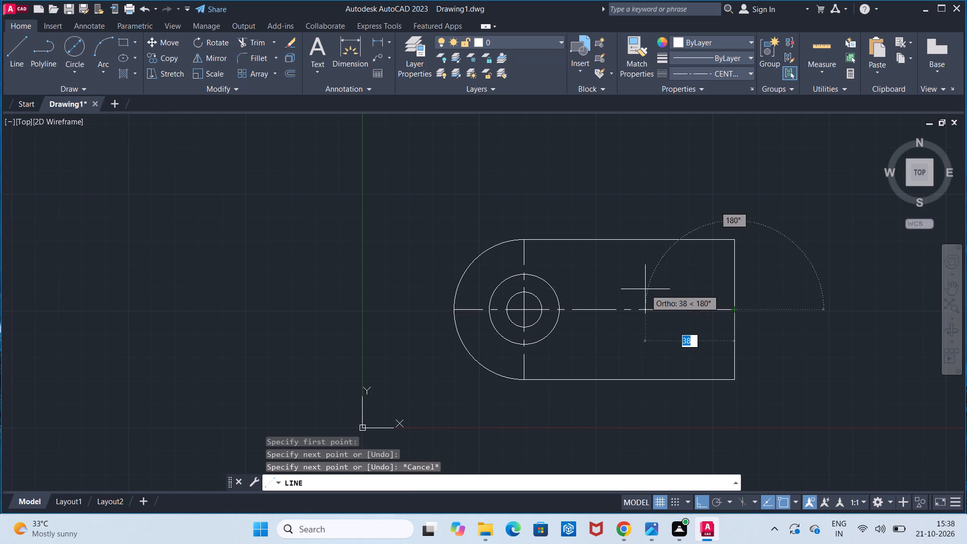
{"action": "key", "text": "Escape"}
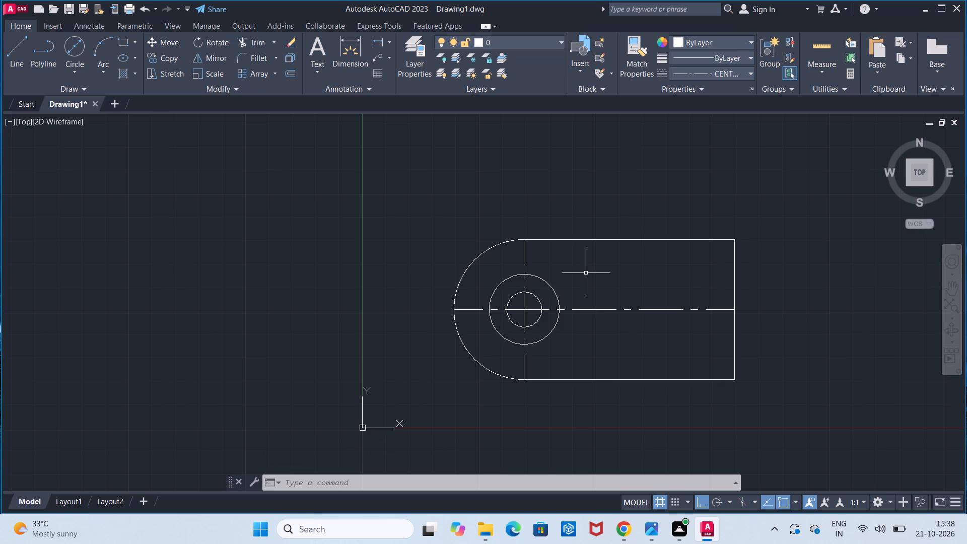
Offset the plate's horizontal centre line.
{"action": "scroll", "coordinate": [745, 285], "scroll_direction": "up", "scroll_amount": 1}
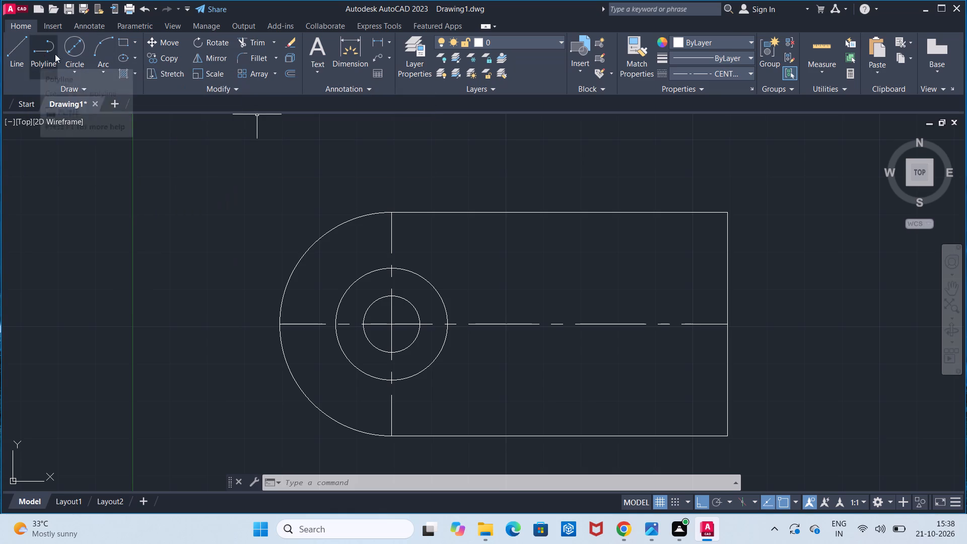
{"action": "left_click", "coordinate": [292, 71]}
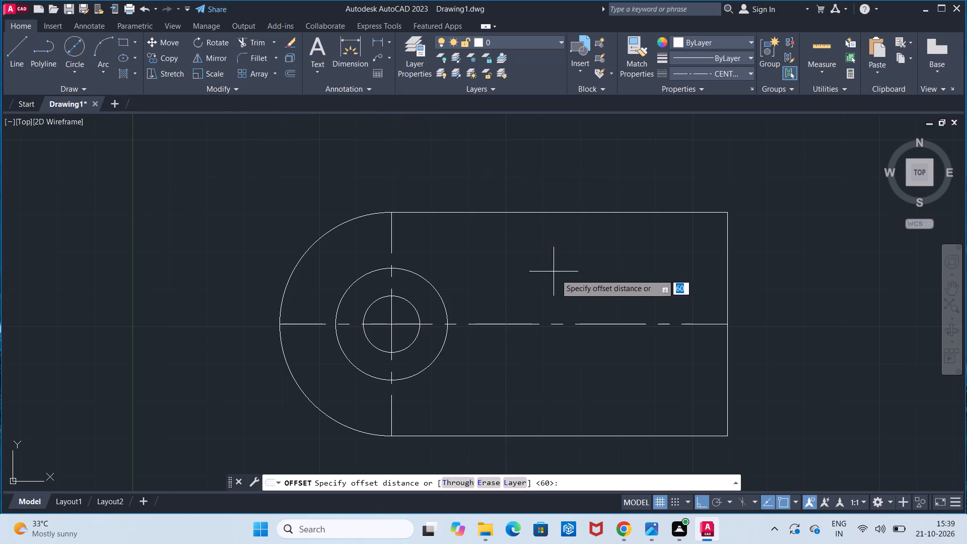
{"action": "left_click", "coordinate": [628, 325]}
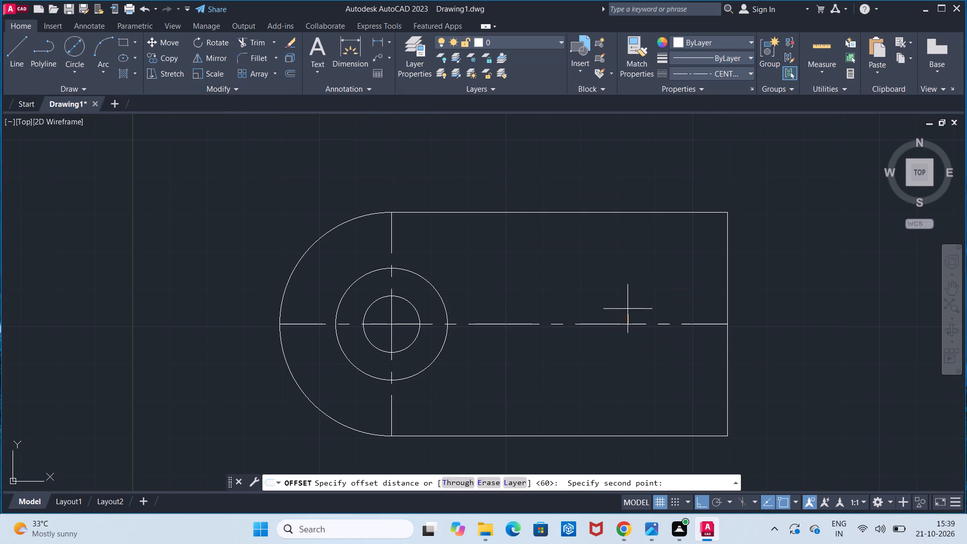
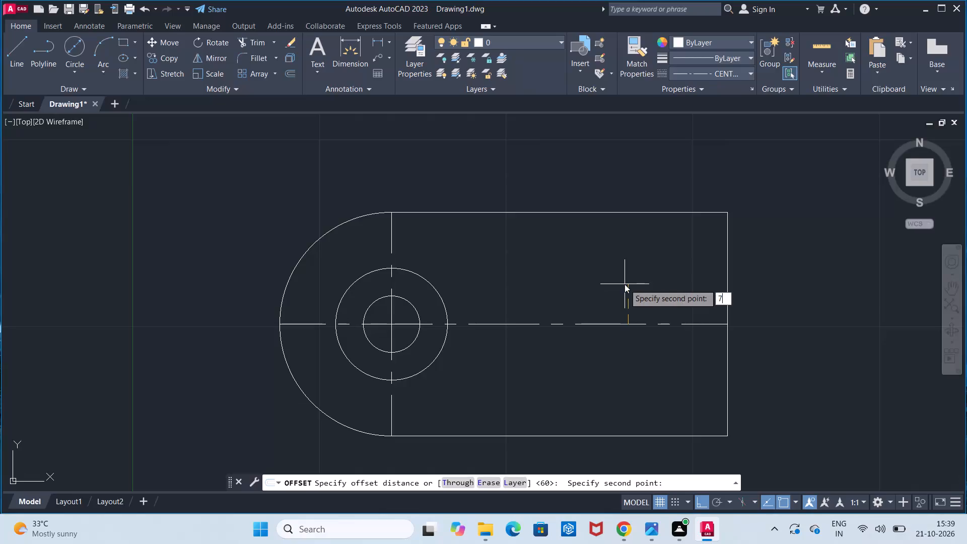
Offset the plate's horizontal centre line by 7 mm to both the upper and lower side.
{"action": "key", "text": "Return"}
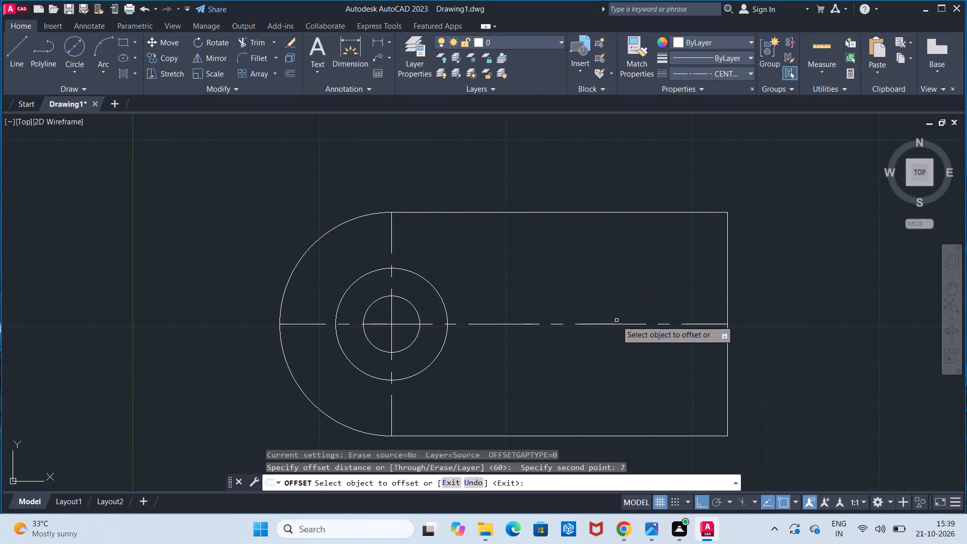
{"action": "left_click", "coordinate": [616, 325]}
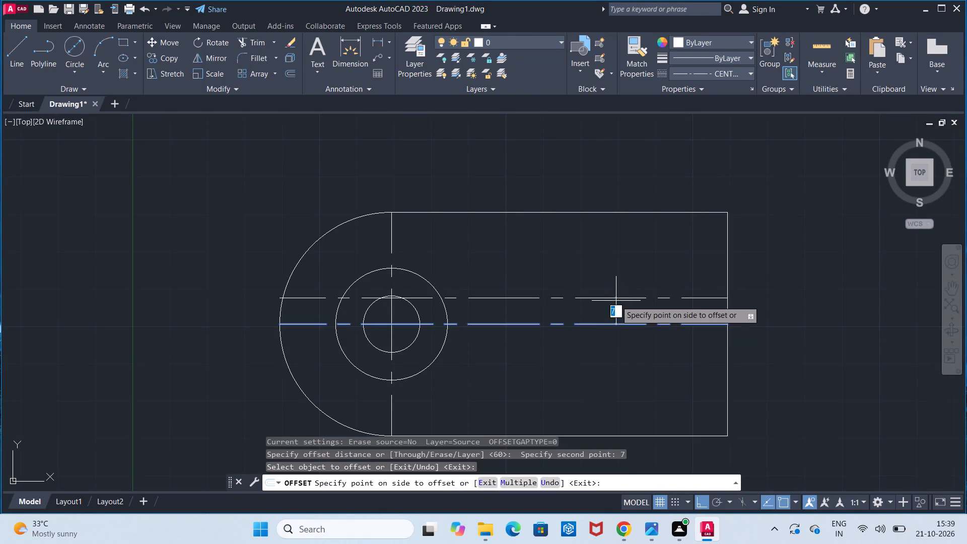
{"action": "left_click", "coordinate": [616, 301]}
{"action": "left_click", "coordinate": [615, 324]}
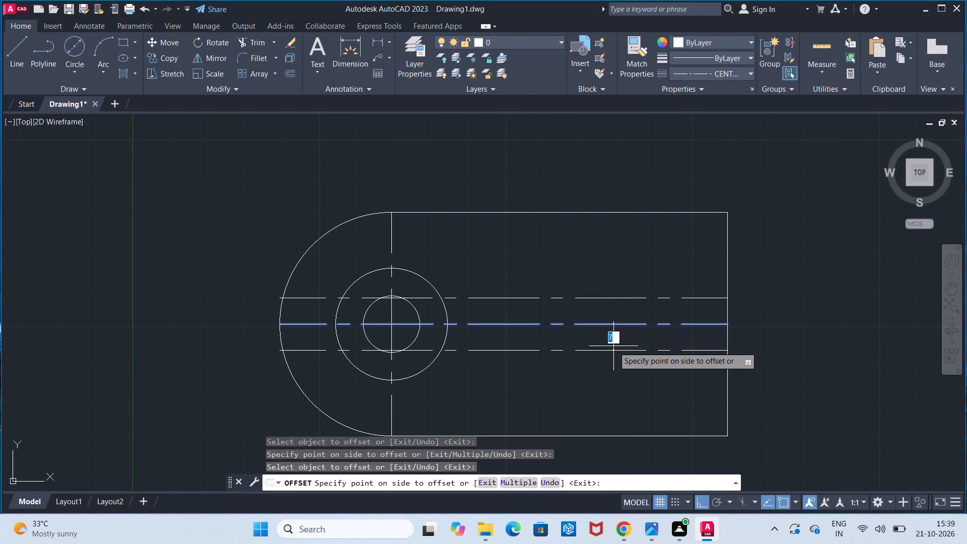
{"action": "left_click", "coordinate": [613, 347]}
{"action": "key", "text": "Escape"}
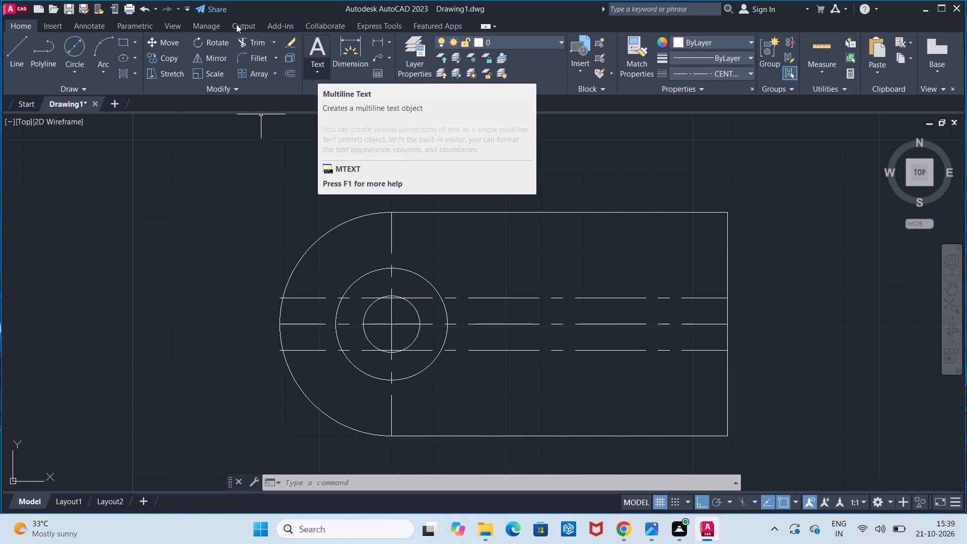
Trim the horizontal centre line and both offset lines between the rounded end and the 15 mm radius circle, including the stubs beyond the arc.
{"action": "left_click", "coordinate": [243, 40]}
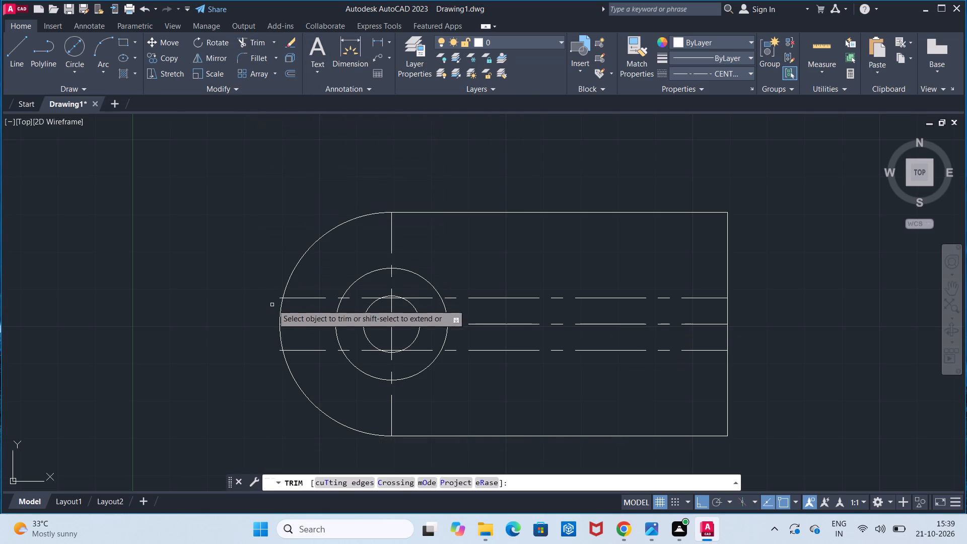
{"action": "left_click", "coordinate": [281, 299]}
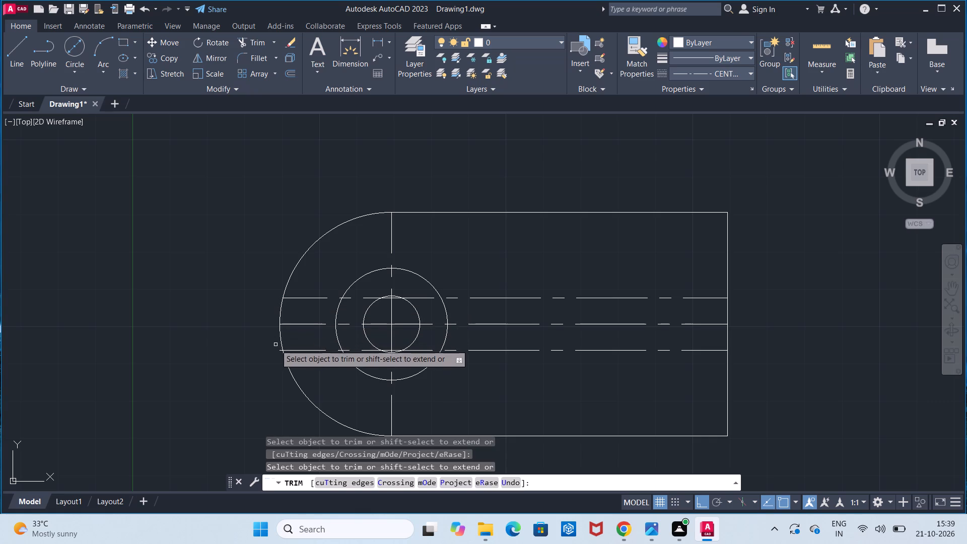
{"action": "left_click", "coordinate": [279, 353]}
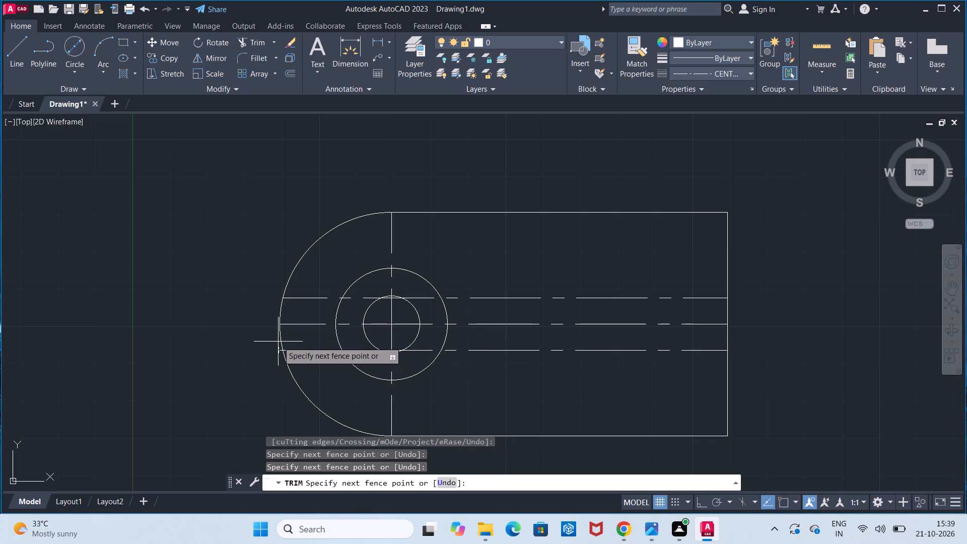
{"action": "left_click", "coordinate": [278, 342]}
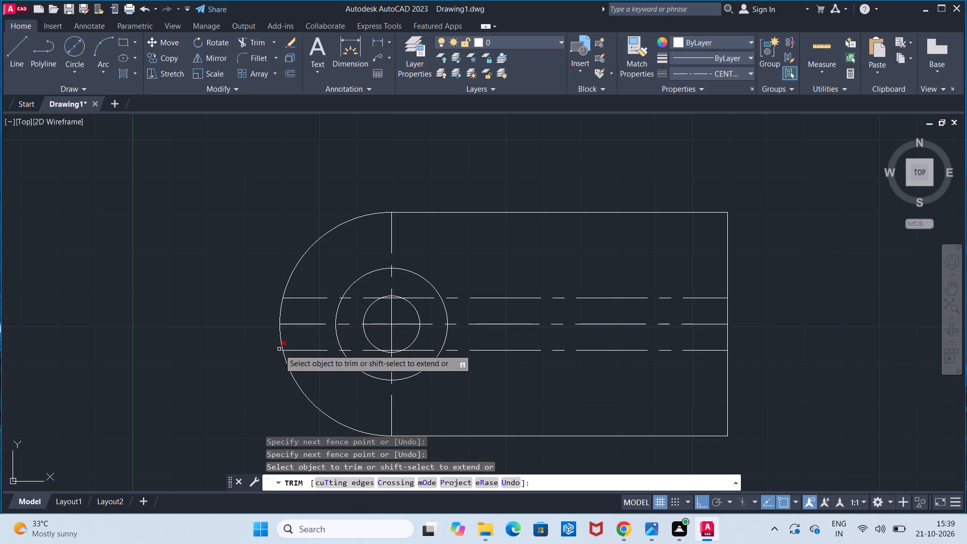
{"action": "left_click", "coordinate": [279, 349]}
{"action": "left_click", "coordinate": [305, 351]}
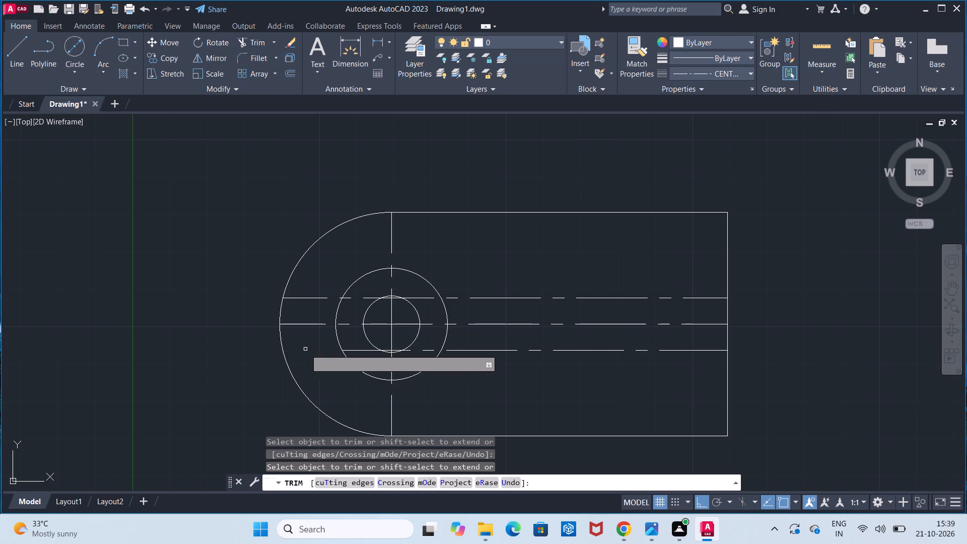
{"action": "left_click", "coordinate": [310, 324]}
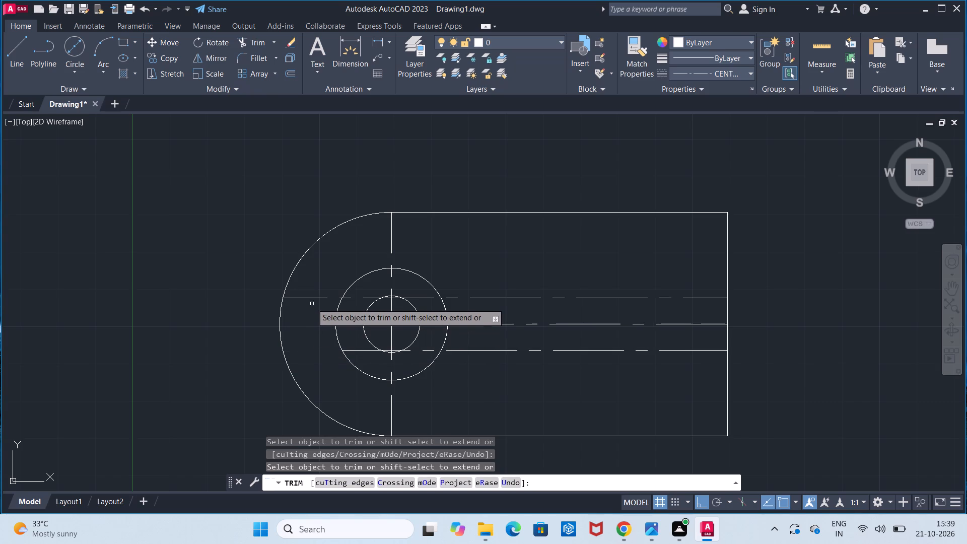
{"action": "left_click", "coordinate": [312, 295]}
{"action": "left_click", "coordinate": [312, 308]}
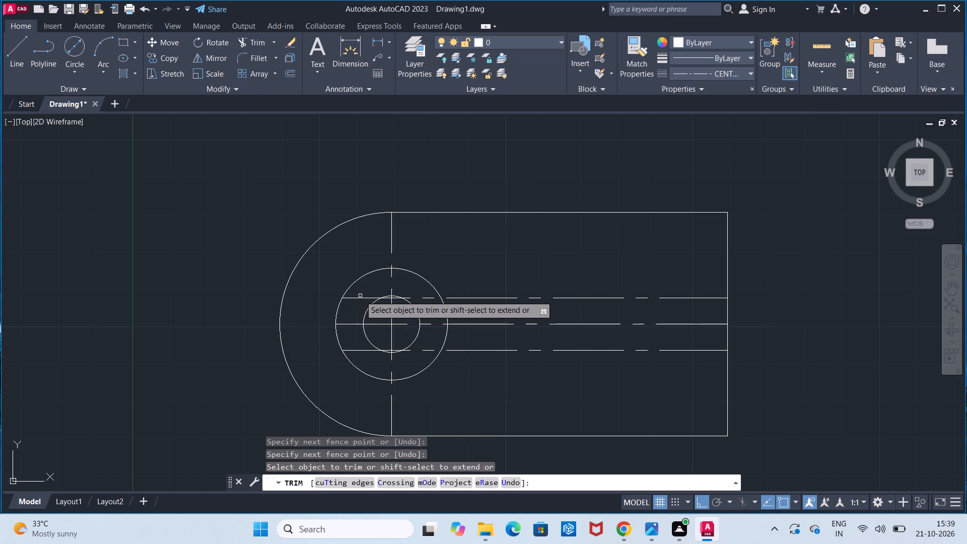
Trim both offset lines inside the 15 mm radius circle, and the centre line between the two circles on the rounded-end side.
{"action": "left_click_drag", "start_coordinate": [360, 296], "coordinate": [360, 303]}
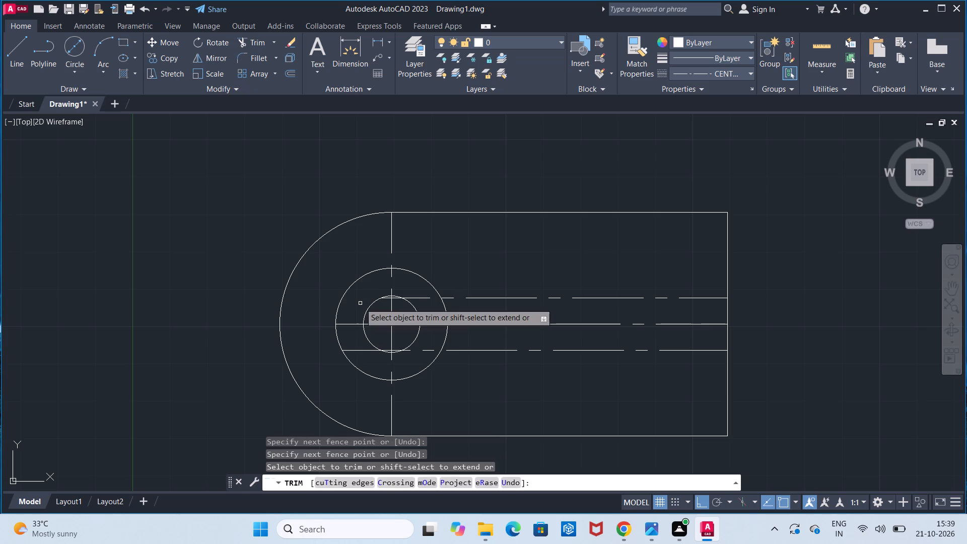
{"action": "left_click_drag", "start_coordinate": [357, 318], "coordinate": [357, 332]}
{"action": "left_click_drag", "start_coordinate": [355, 348], "coordinate": [355, 359]}
{"action": "scroll", "coordinate": [355, 359], "scroll_direction": "up", "scroll_amount": 2}
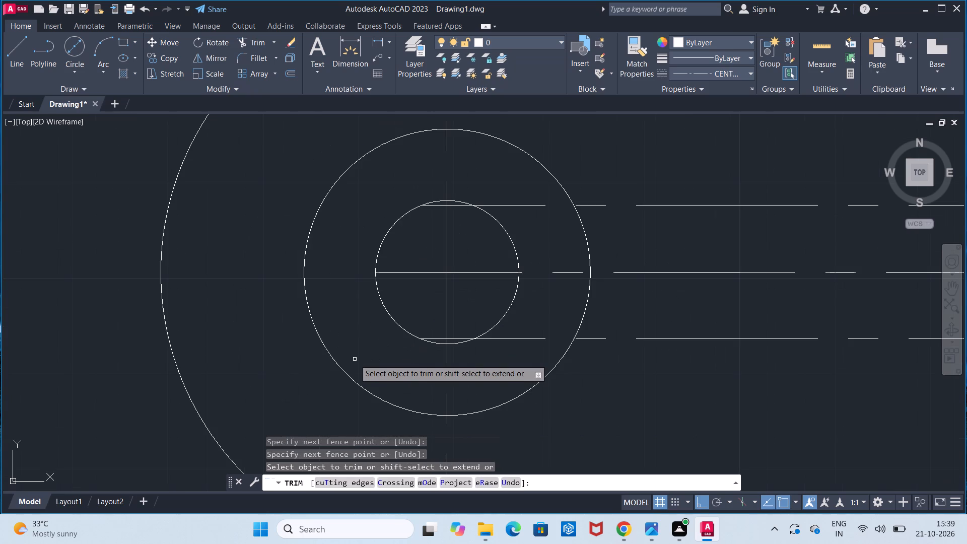
{"action": "left_click", "coordinate": [434, 340]}
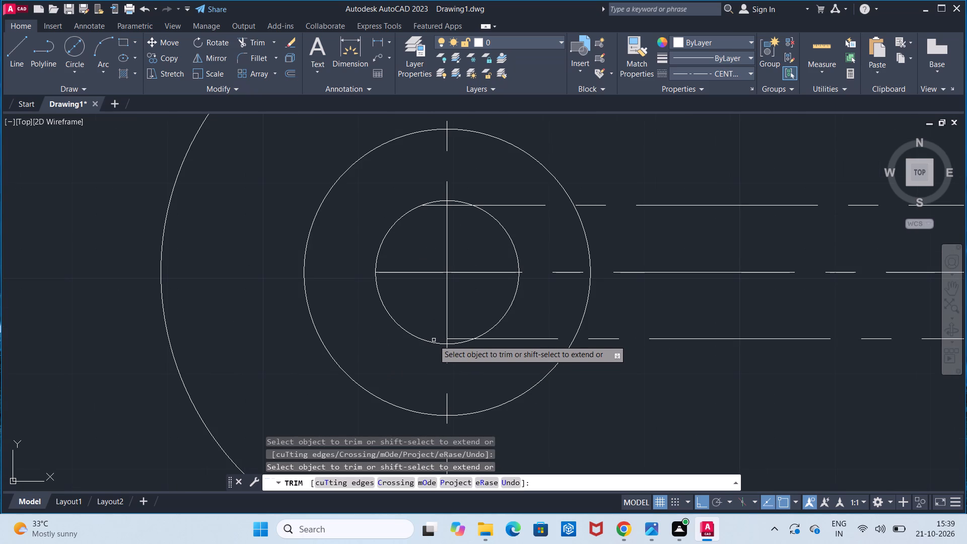
{"action": "left_click", "coordinate": [456, 339]}
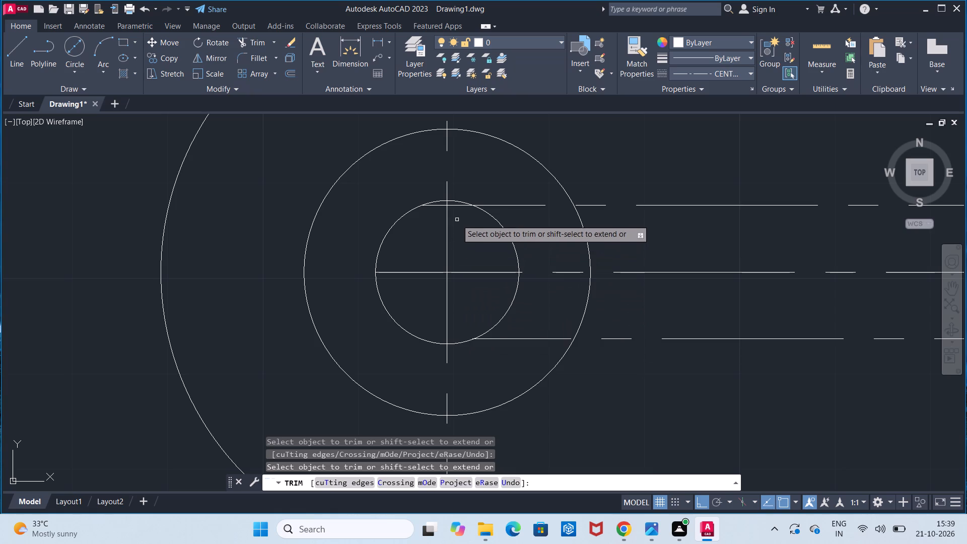
{"action": "left_click", "coordinate": [457, 206]}
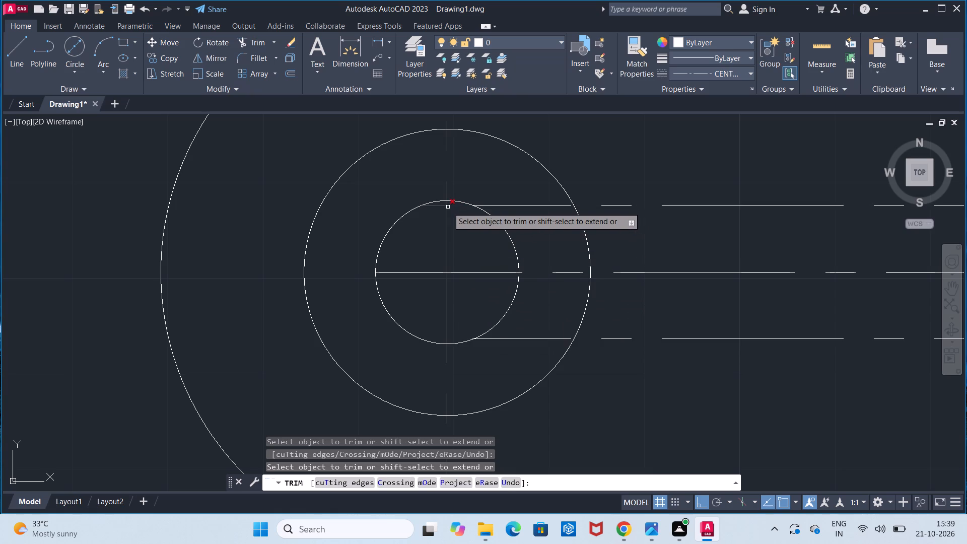
{"action": "left_click", "coordinate": [444, 206]}
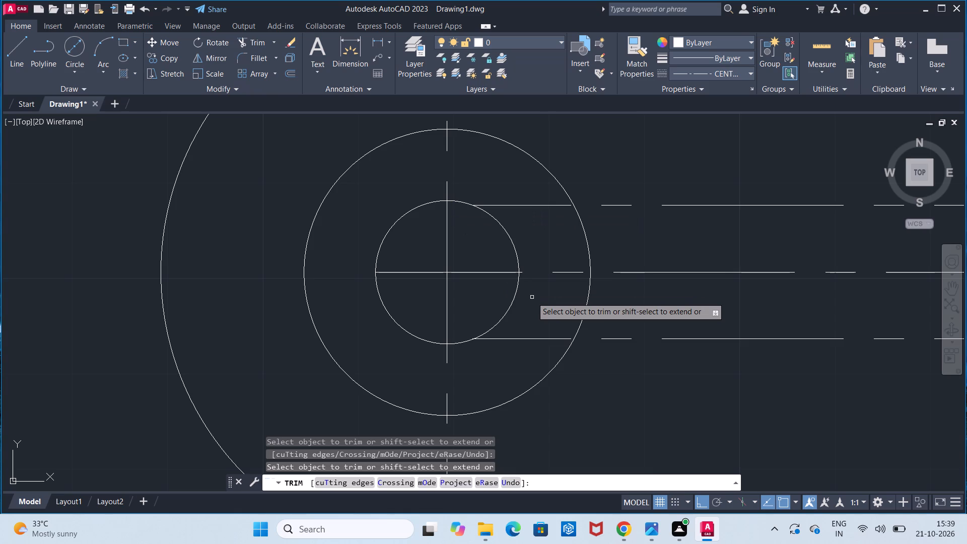
{"action": "left_click_drag", "start_coordinate": [538, 209], "coordinate": [535, 196]}
{"action": "left_click_drag", "start_coordinate": [550, 320], "coordinate": [525, 350]}
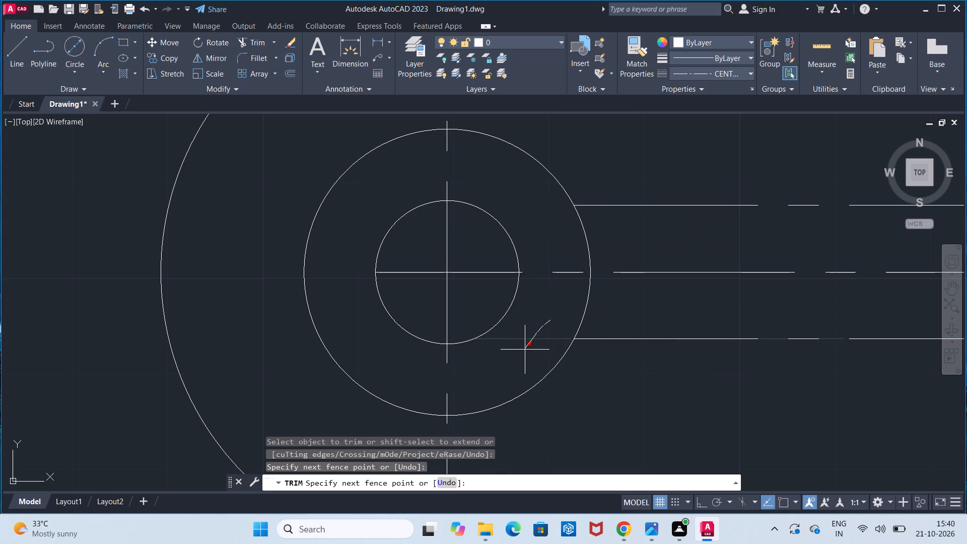
{"action": "left_click_drag", "start_coordinate": [525, 350], "coordinate": [524, 350]}
{"action": "key", "text": "Escape"}
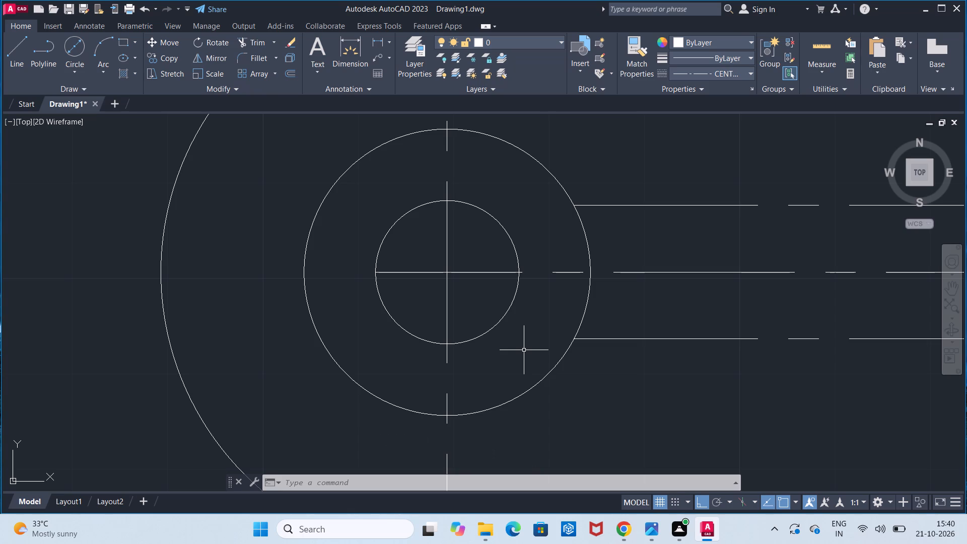
{"action": "key", "text": "Escape"}
Add a 50 mm horizontal linear dimension from the lower offset line's end at the plate's right edge, placed below that line.
{"action": "scroll", "coordinate": [524, 350], "scroll_direction": "down", "scroll_amount": 2}
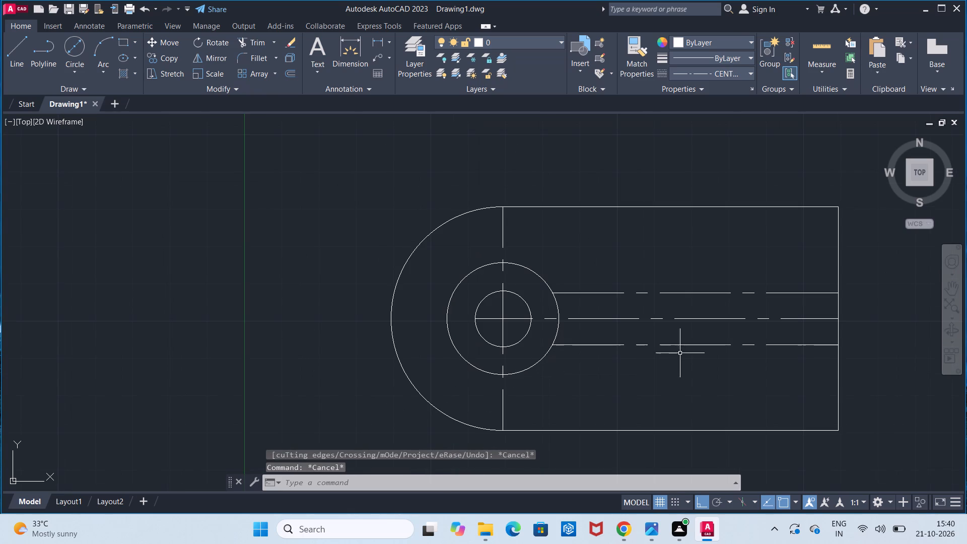
{"action": "middle_click_drag", "start_coordinate": [724, 362], "coordinate": [710, 365]}
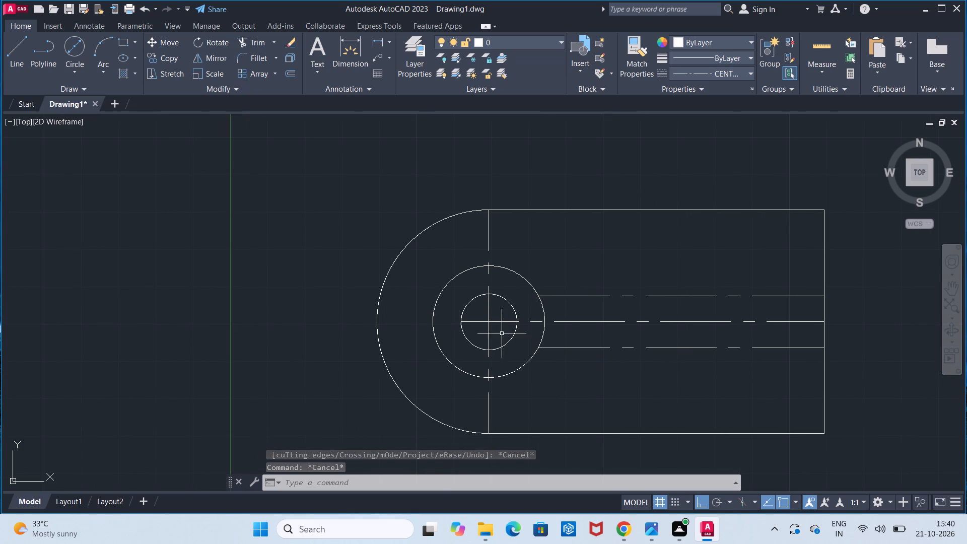
{"action": "left_click", "coordinate": [378, 46]}
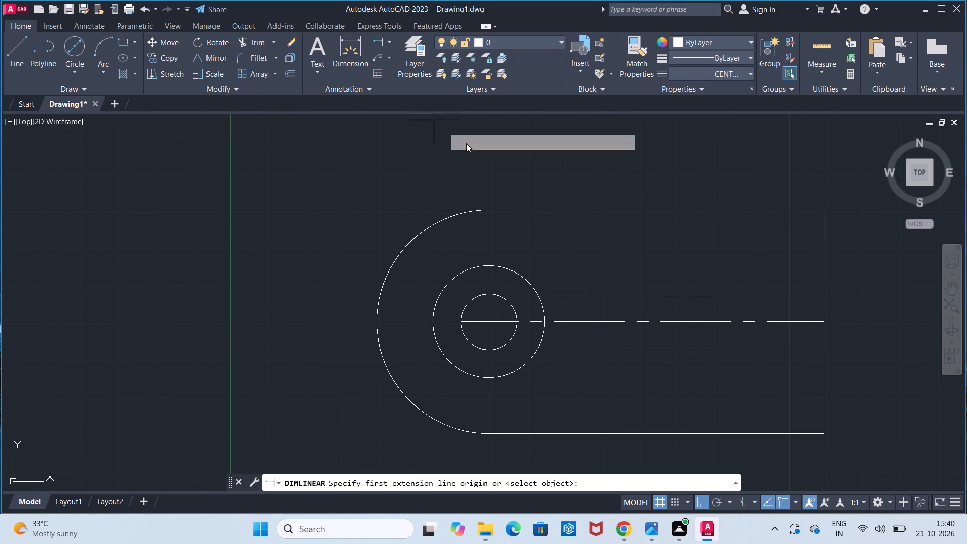
{"action": "left_click", "coordinate": [821, 349]}
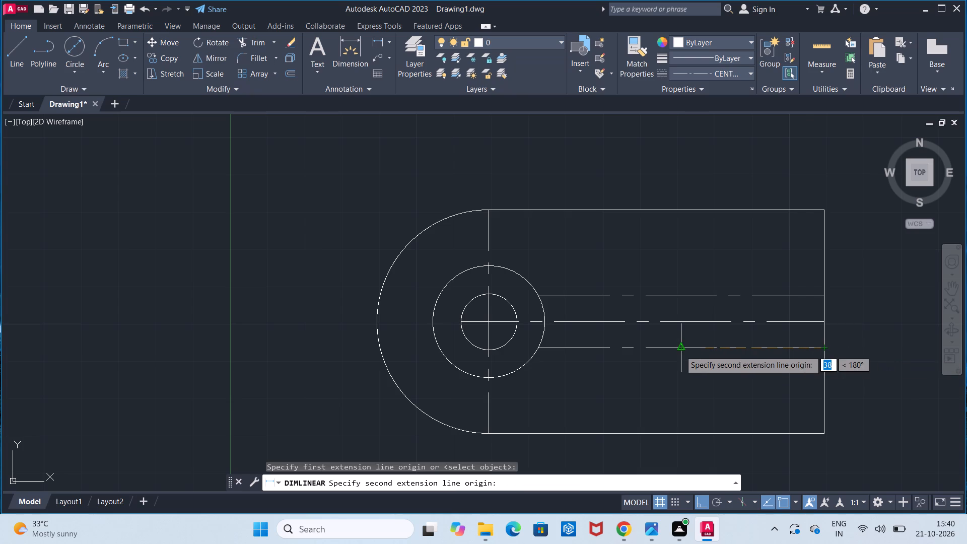
{"action": "type", "text": "50"}
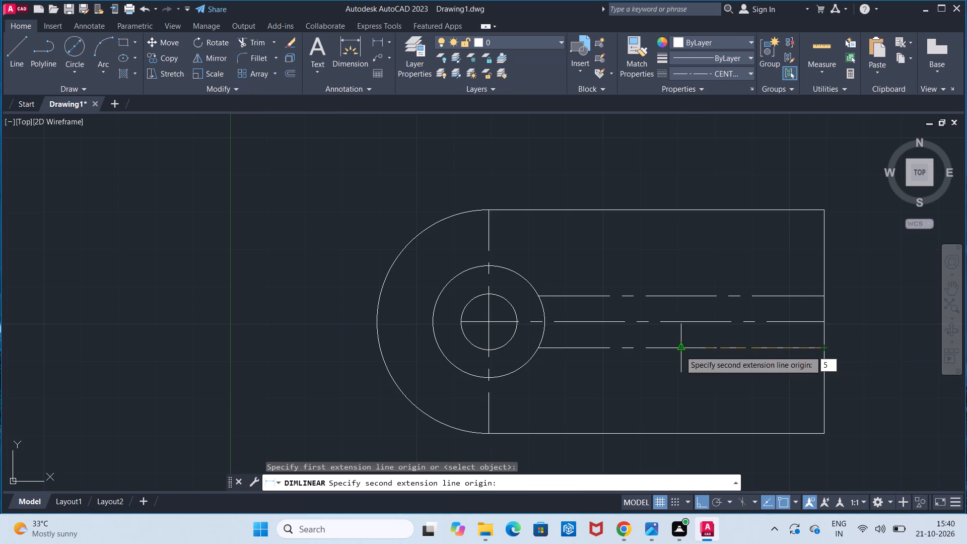
{"action": "key", "text": "Return"}
{"action": "left_click", "coordinate": [682, 391]}
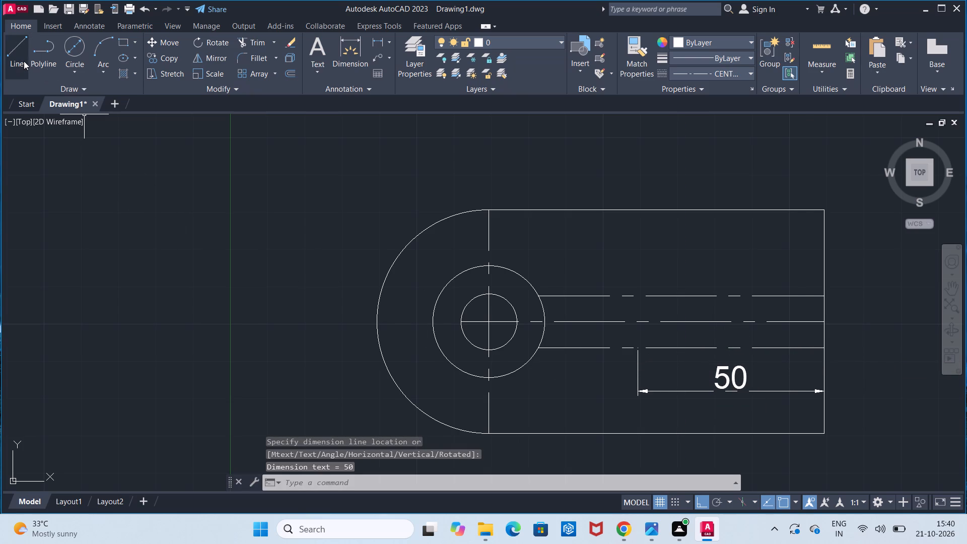
Draw a vertical line in the ByLayer linetype from the 50 mm dimension's left arrow up to the lower offset line.
{"action": "left_click", "coordinate": [725, 71]}
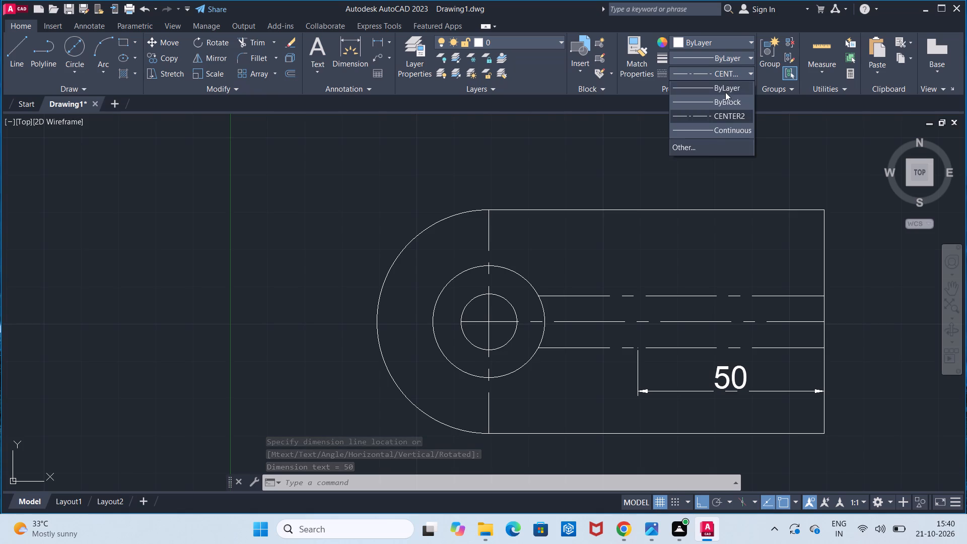
{"action": "left_click", "coordinate": [725, 94]}
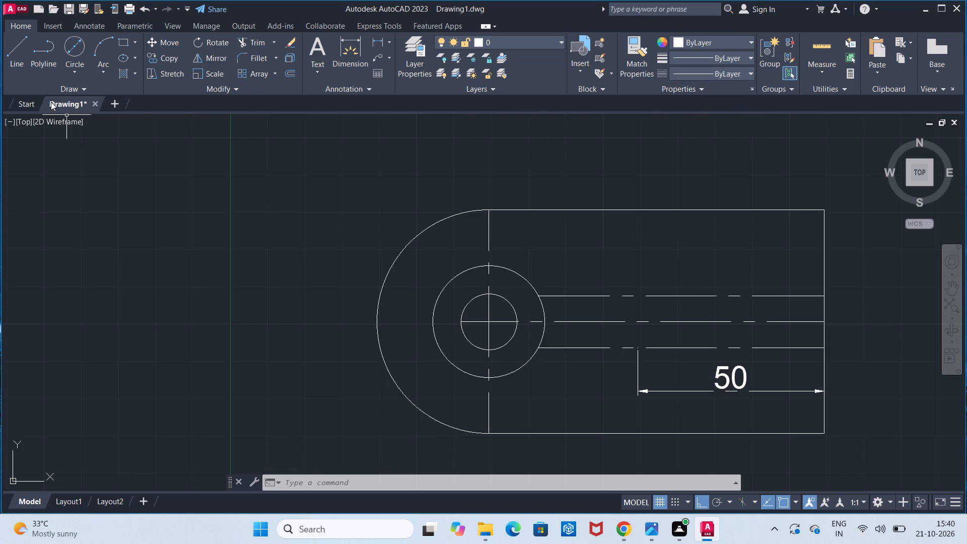
{"action": "left_click", "coordinate": [21, 65]}
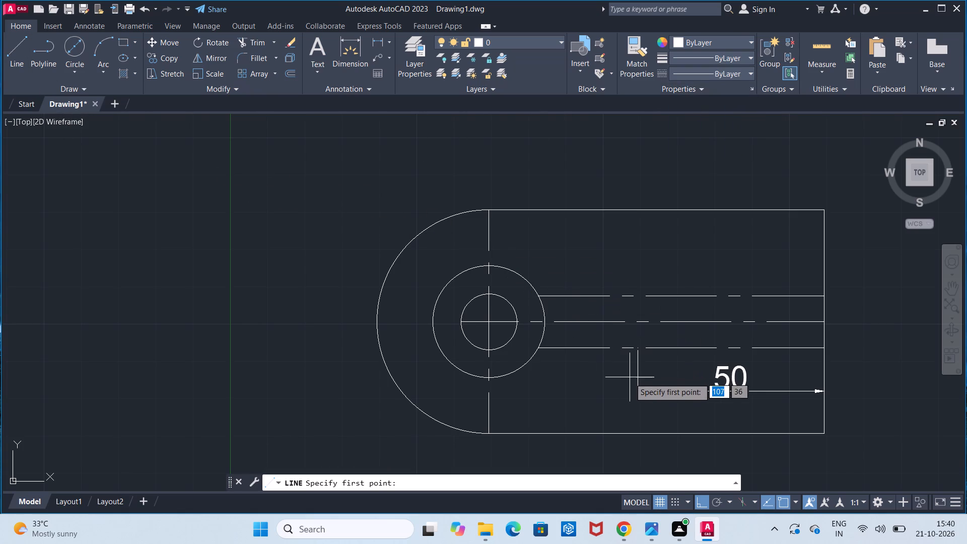
{"action": "left_click", "coordinate": [636, 390]}
{"action": "left_click", "coordinate": [636, 350]}
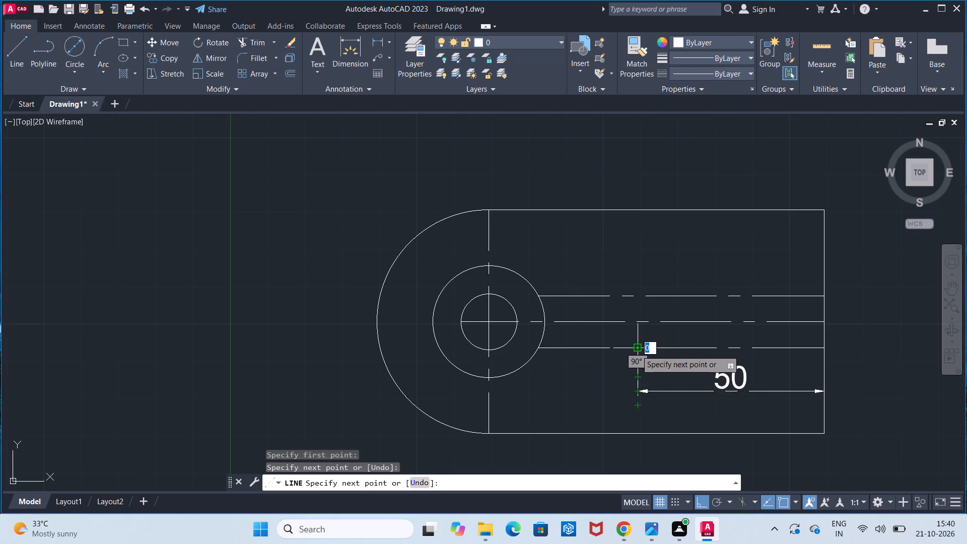
{"action": "key", "text": "Escape"}
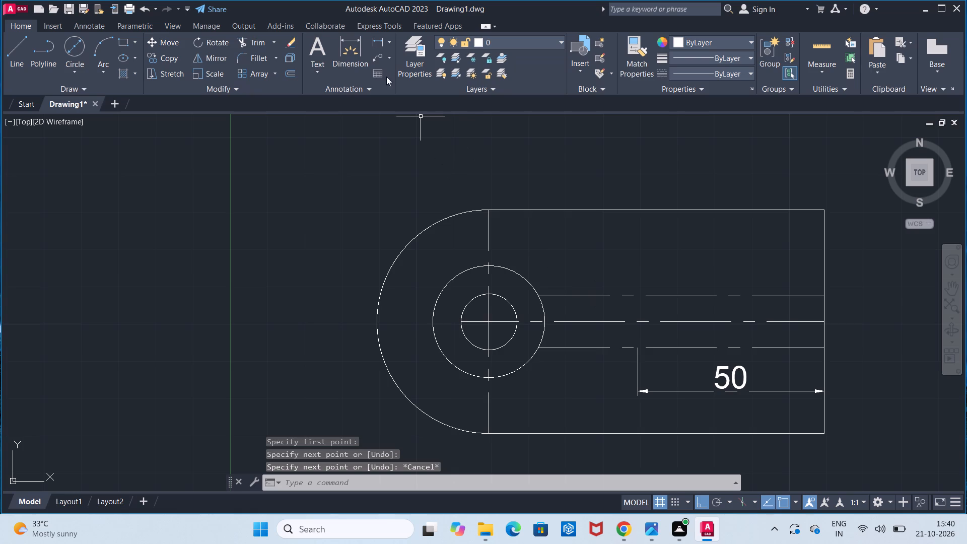
Trim the lower offset line between the 15 mm radius circle and the new vertical line.
{"action": "left_click", "coordinate": [261, 42]}
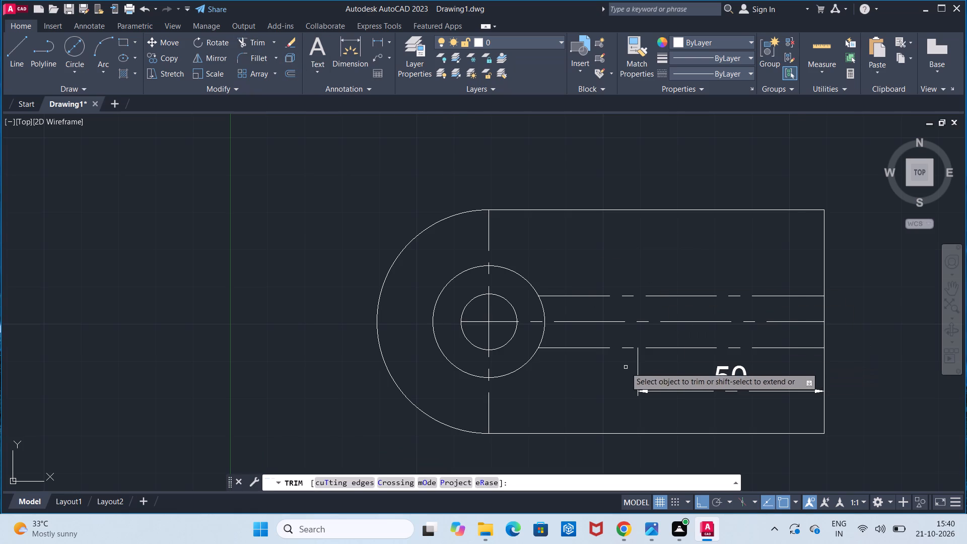
{"action": "left_click", "coordinate": [604, 350]}
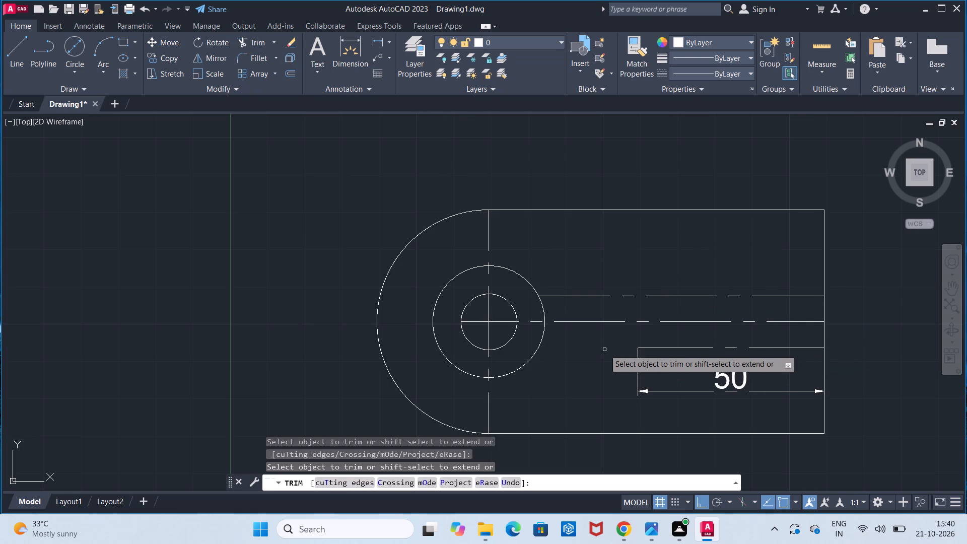
{"action": "key", "text": "Escape"}
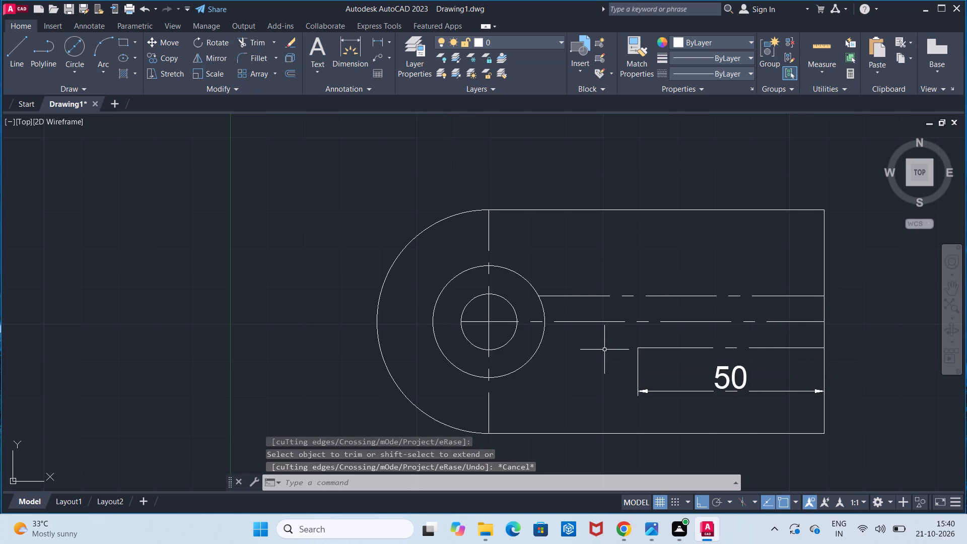
Delete the 50 mm linear dimension below the lower offset line.
{"action": "left_click", "coordinate": [720, 379]}
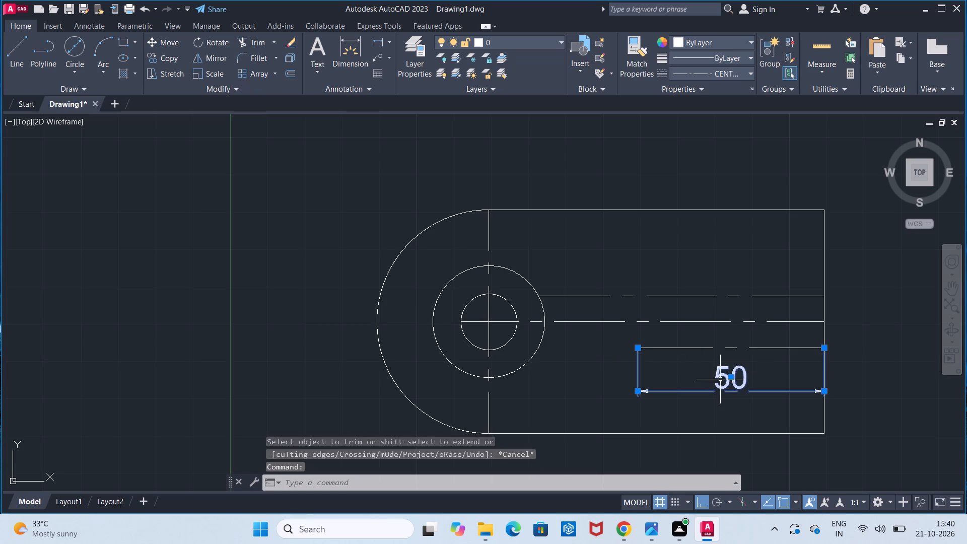
{"action": "key", "text": "Delete"}
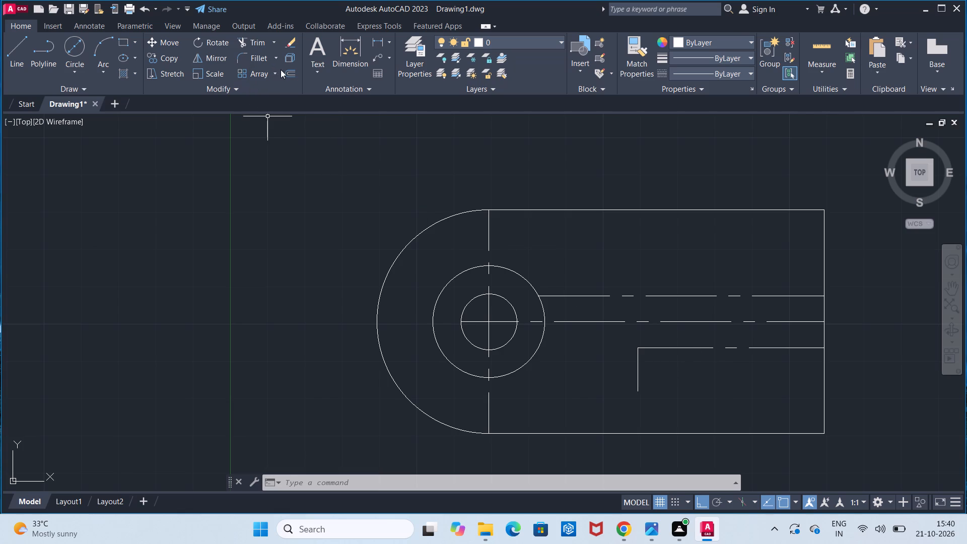
Add a 50 mm horizontal linear dimension from the upper offset line's end at the plate's right edge, placed above that line.
{"action": "left_click", "coordinate": [379, 41]}
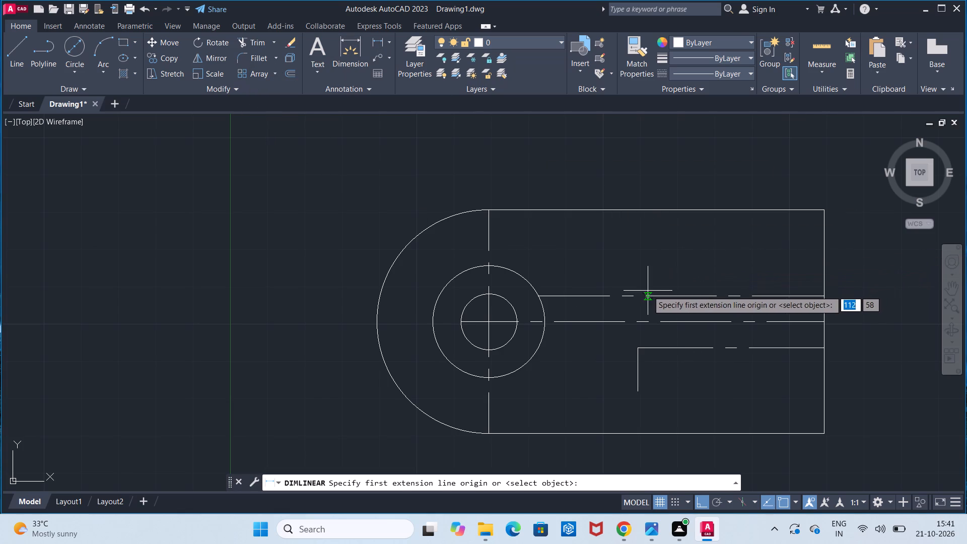
{"action": "left_click", "coordinate": [826, 297]}
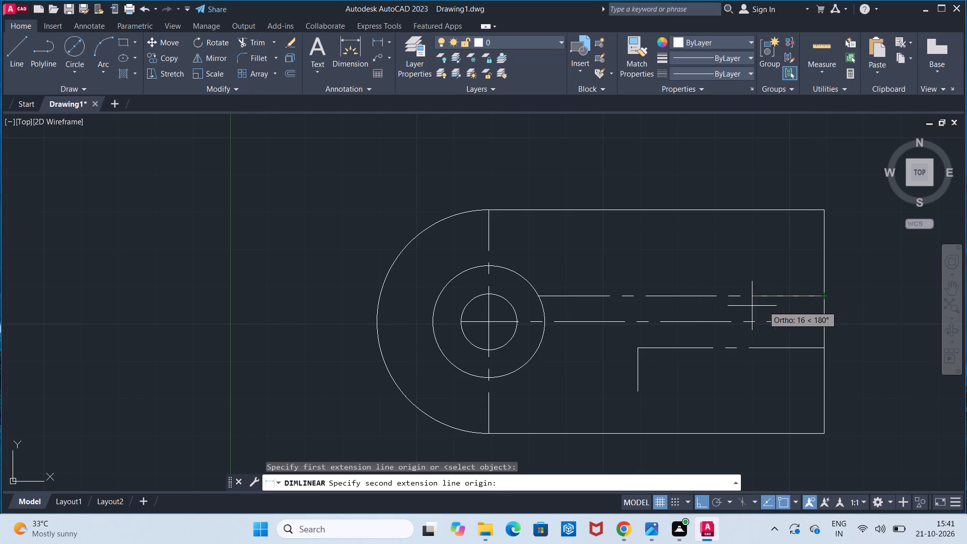
{"action": "type", "text": "50"}
{"action": "key", "text": "Return"}
{"action": "left_click", "coordinate": [678, 250]}
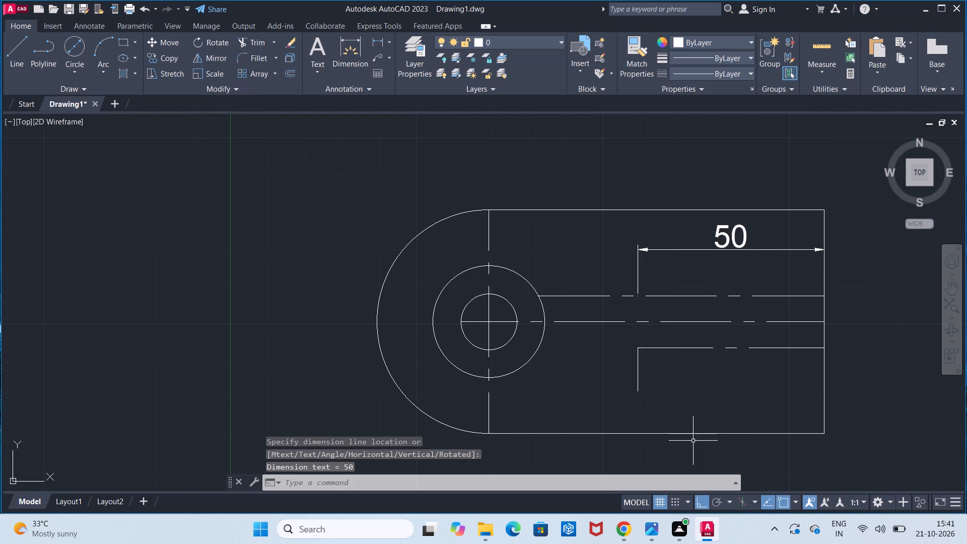
Draw a vertical line from the 50 mm dimension's left arrow down to the upper offset line.
{"action": "left_click", "coordinate": [8, 62]}
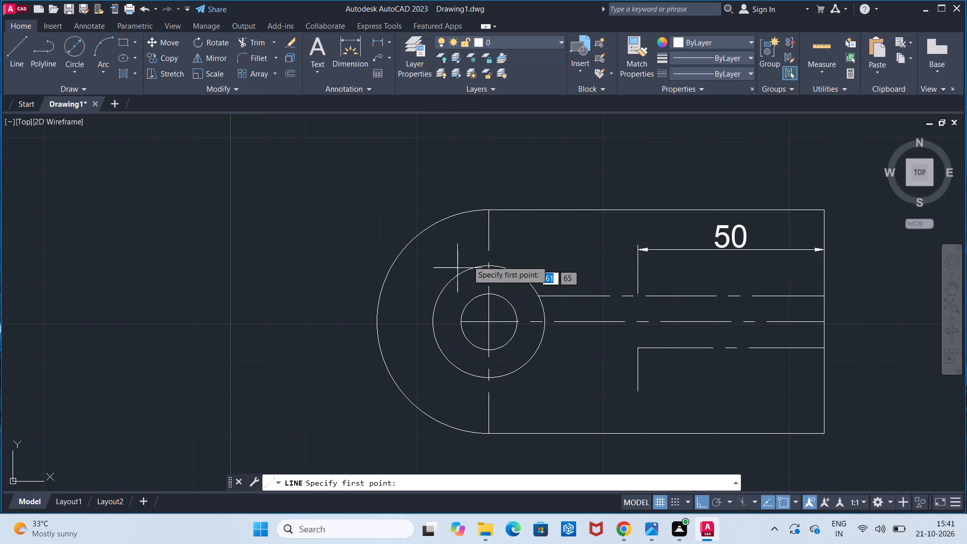
{"action": "left_click", "coordinate": [634, 248]}
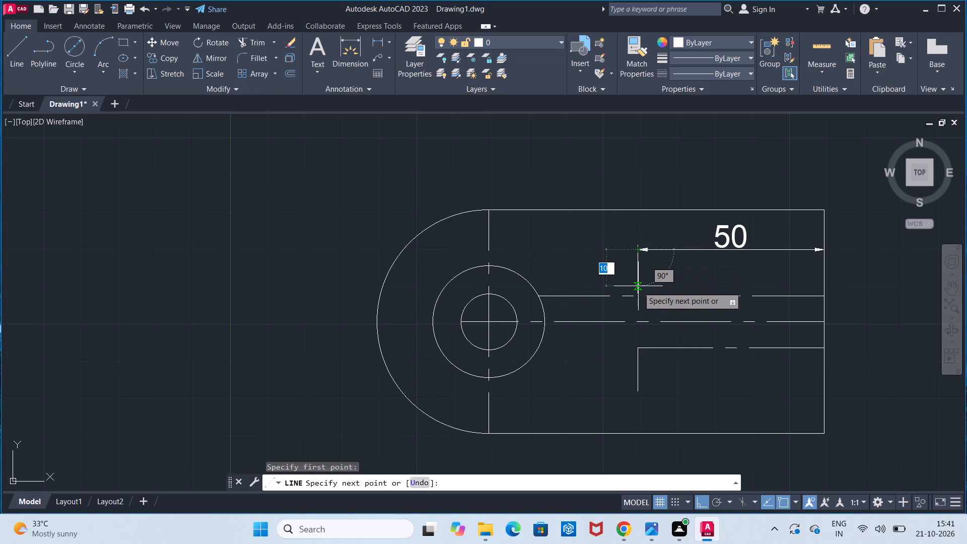
{"action": "left_click", "coordinate": [638, 294]}
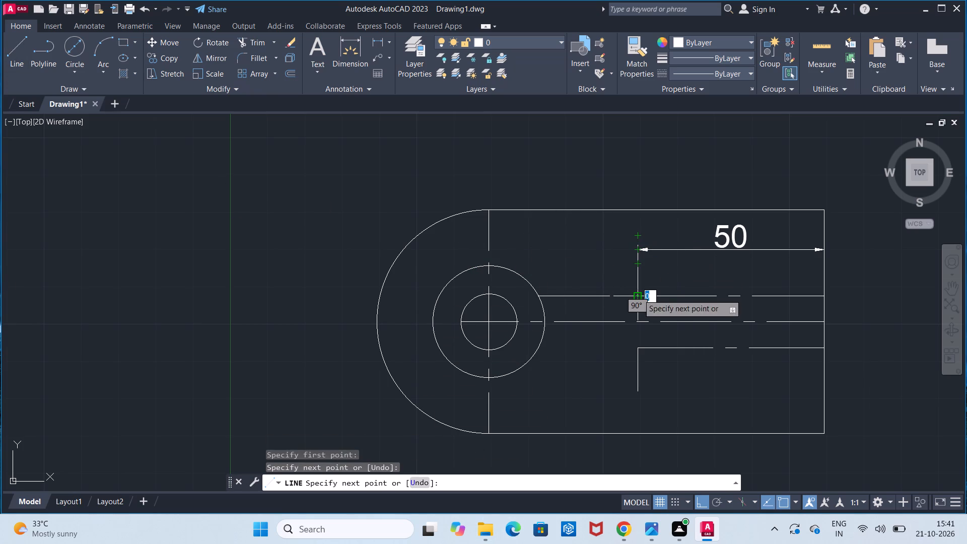
{"action": "key", "text": "Escape"}
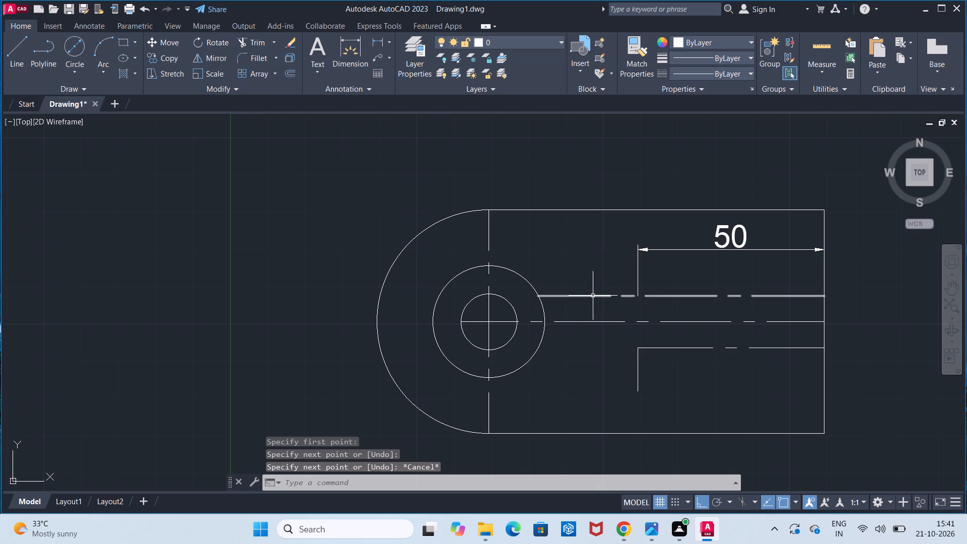
Trim the upper offset line between the 15 mm radius circle and the new vertical line.
{"action": "left_click", "coordinate": [250, 49]}
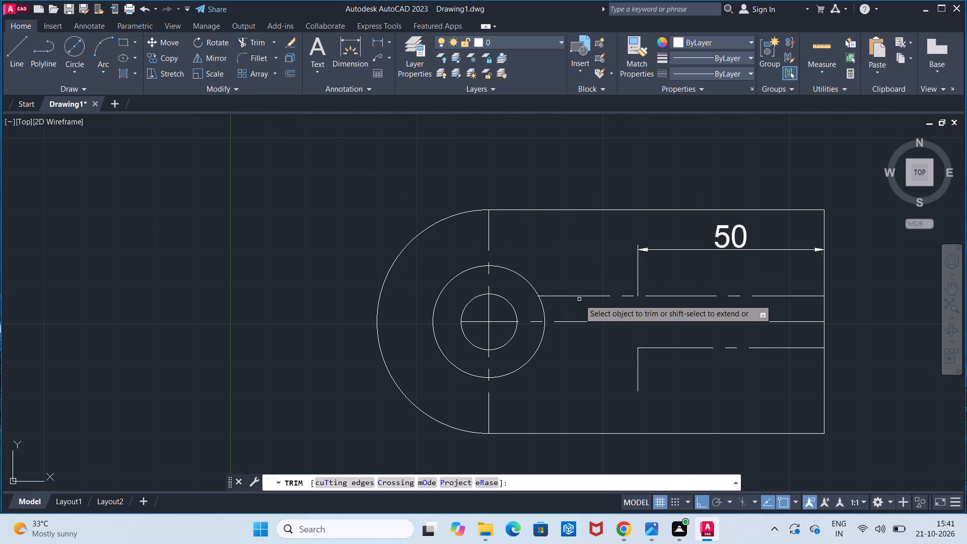
{"action": "left_click", "coordinate": [582, 295]}
{"action": "key", "text": "Return"}
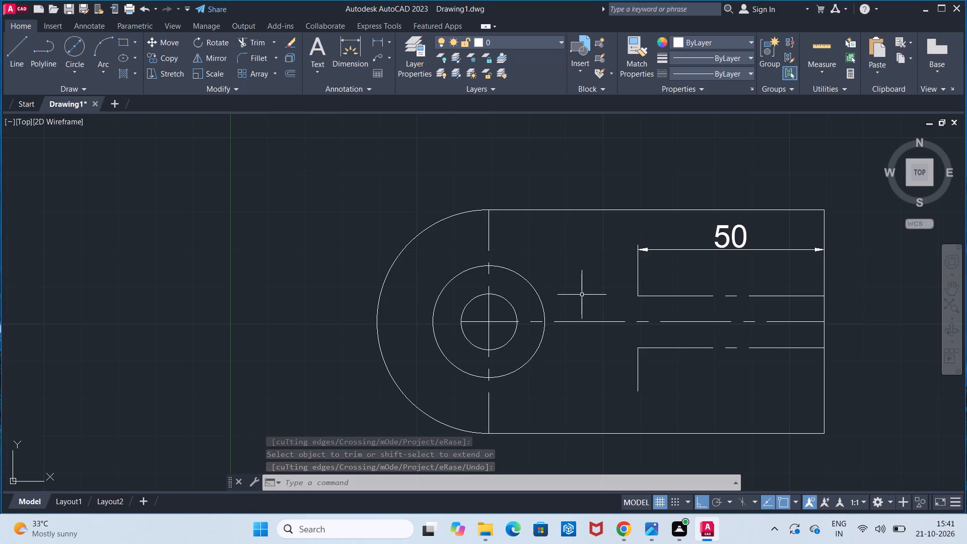
Remove the 50 mm linear dimension above the upper offset line using Trim.
{"action": "left_click", "coordinate": [260, 44]}
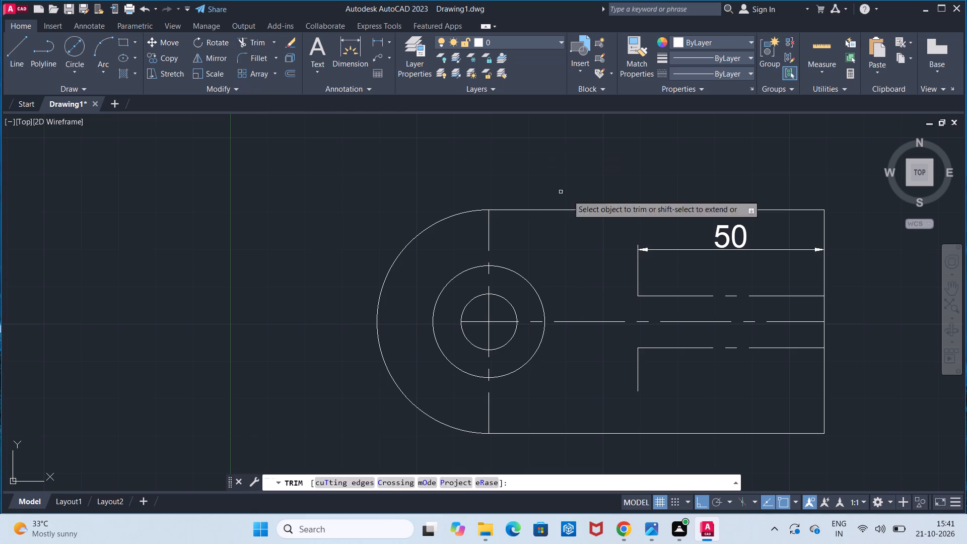
{"action": "left_click", "coordinate": [716, 249]}
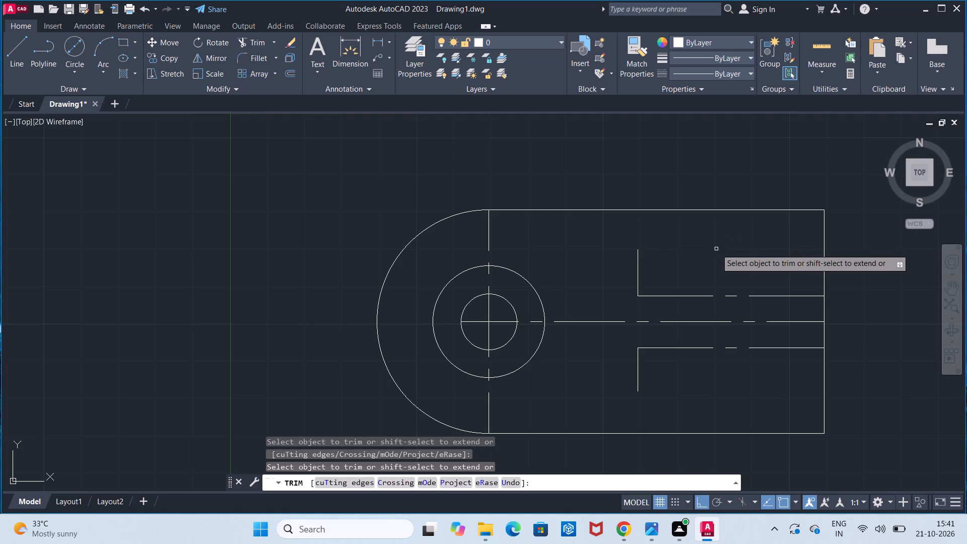
{"action": "key", "text": "Escape"}
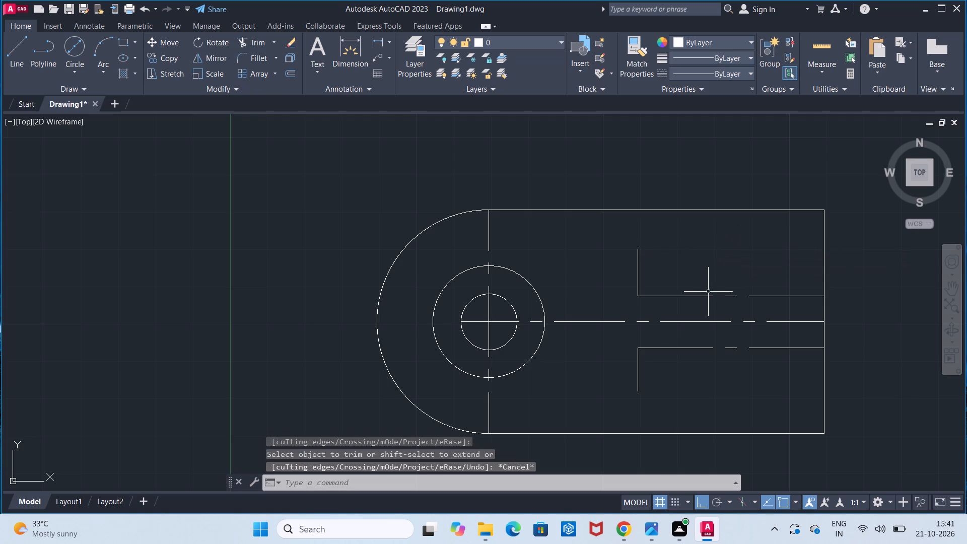
Change the linetype of the upper and lower offset lines from the centre line to ByLayer.
{"action": "left_click", "coordinate": [704, 294]}
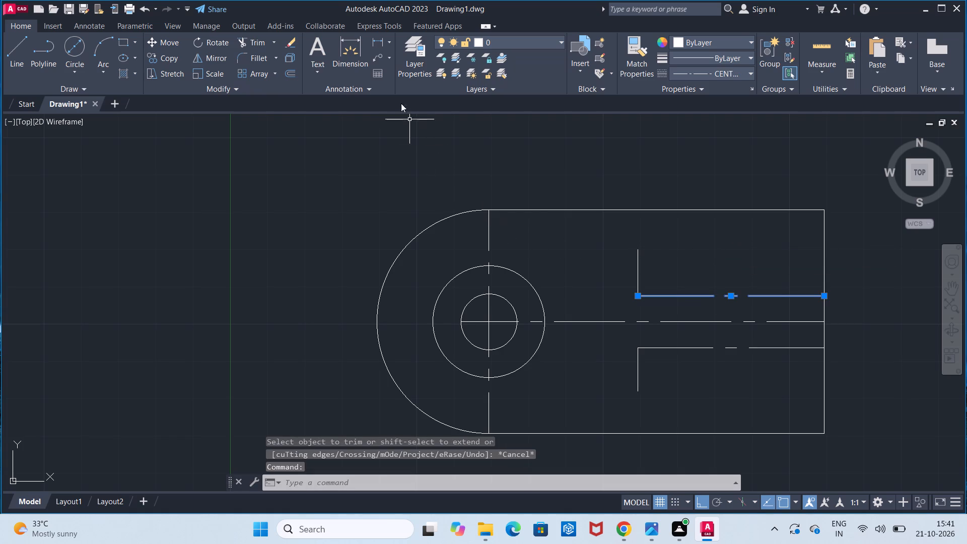
{"action": "left_click", "coordinate": [690, 67]}
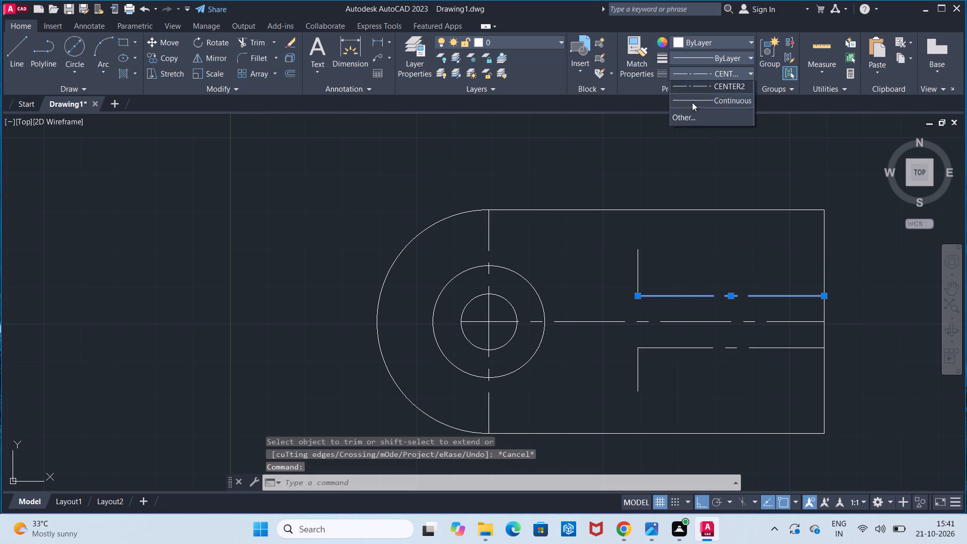
{"action": "left_click", "coordinate": [697, 88]}
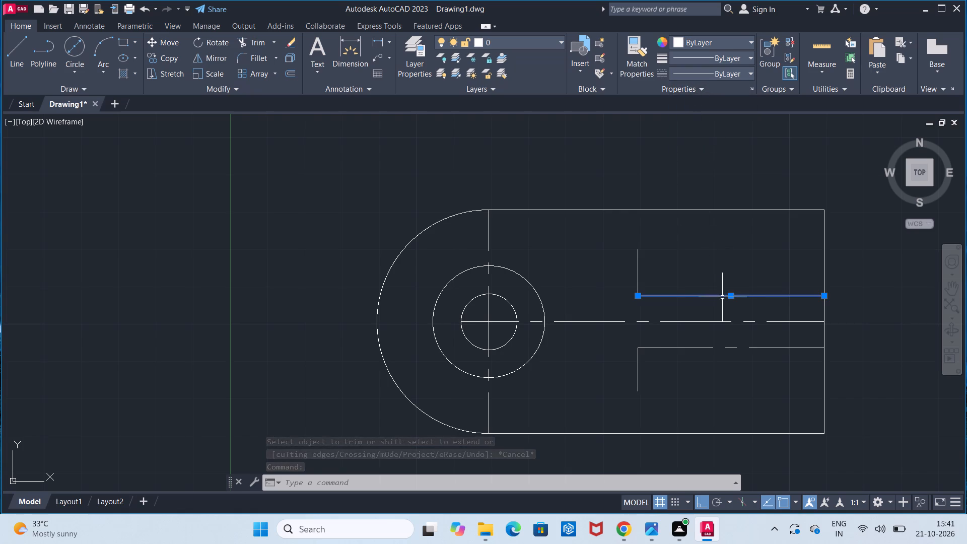
{"action": "left_click", "coordinate": [717, 349]}
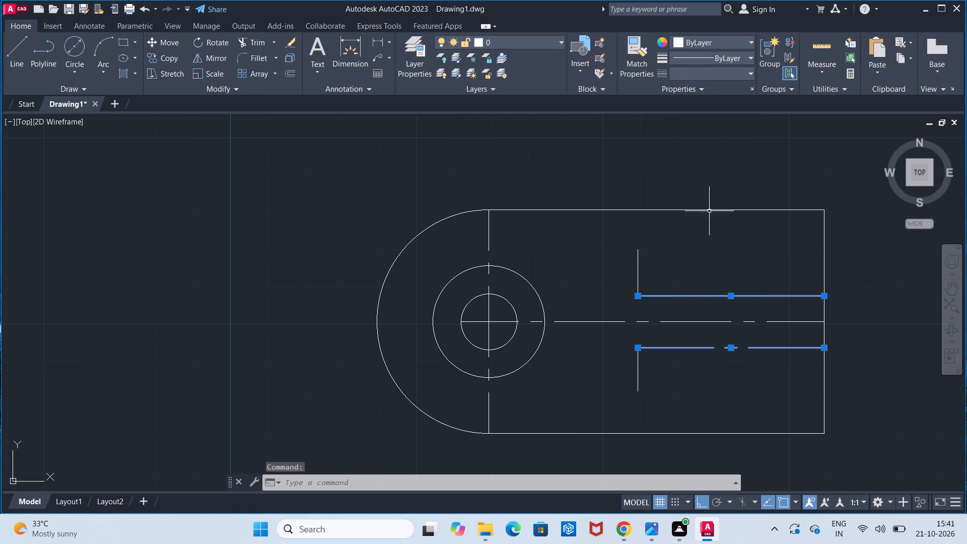
{"action": "left_click", "coordinate": [707, 76]}
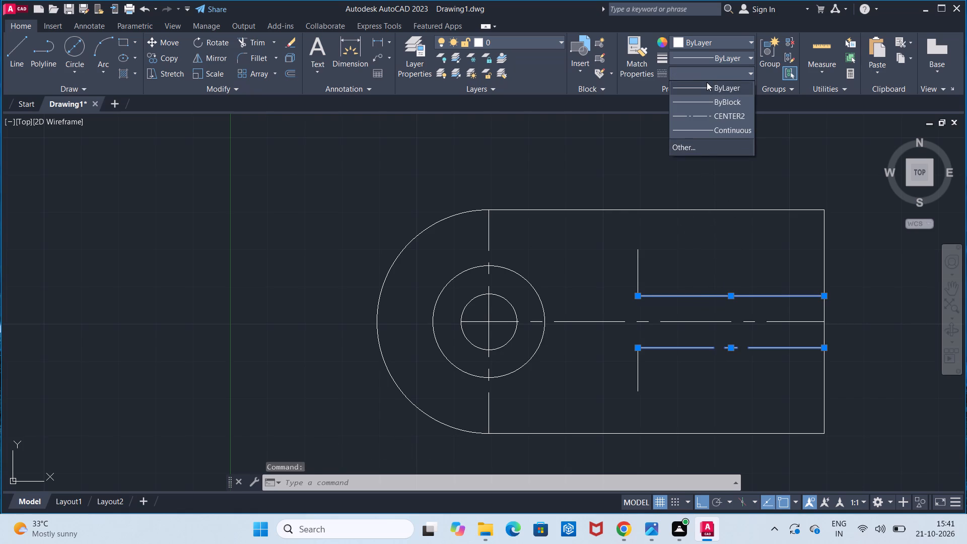
{"action": "left_click", "coordinate": [707, 82]}
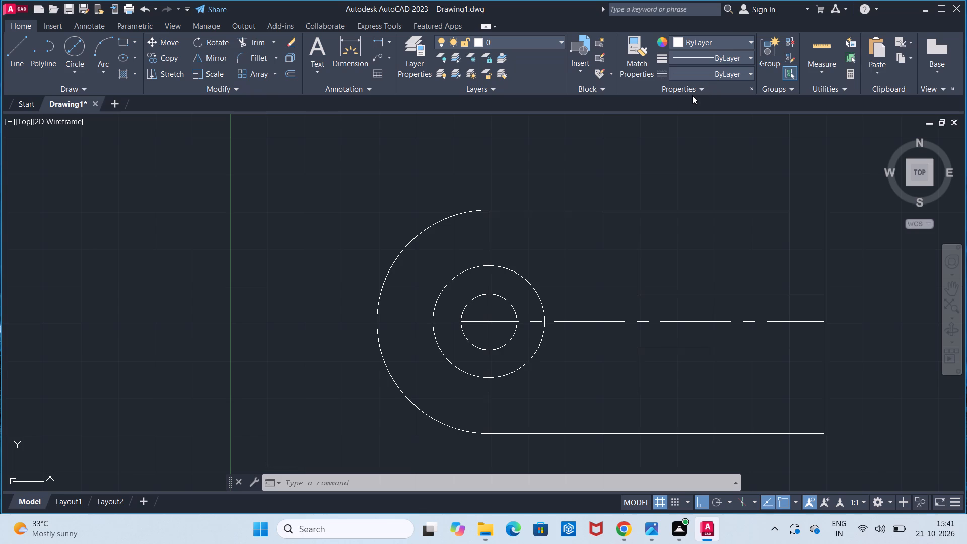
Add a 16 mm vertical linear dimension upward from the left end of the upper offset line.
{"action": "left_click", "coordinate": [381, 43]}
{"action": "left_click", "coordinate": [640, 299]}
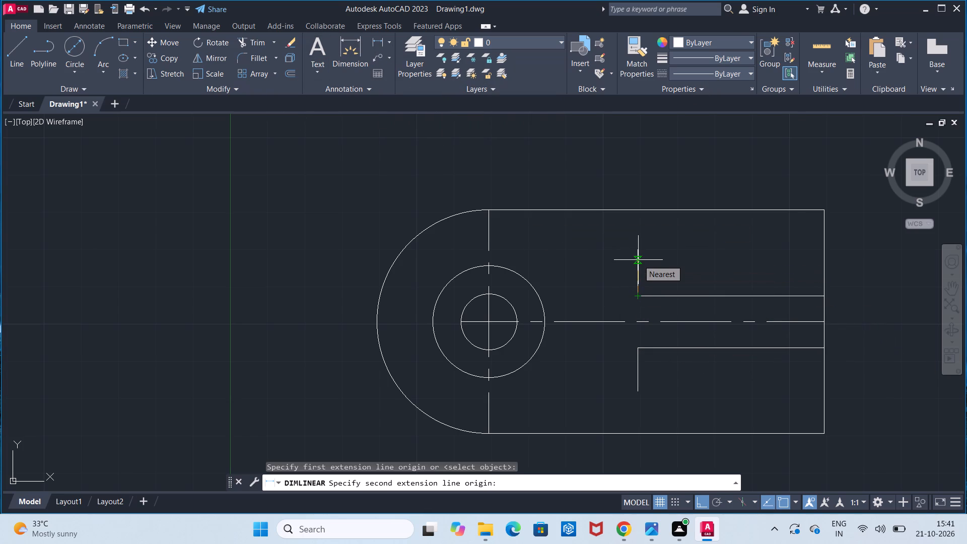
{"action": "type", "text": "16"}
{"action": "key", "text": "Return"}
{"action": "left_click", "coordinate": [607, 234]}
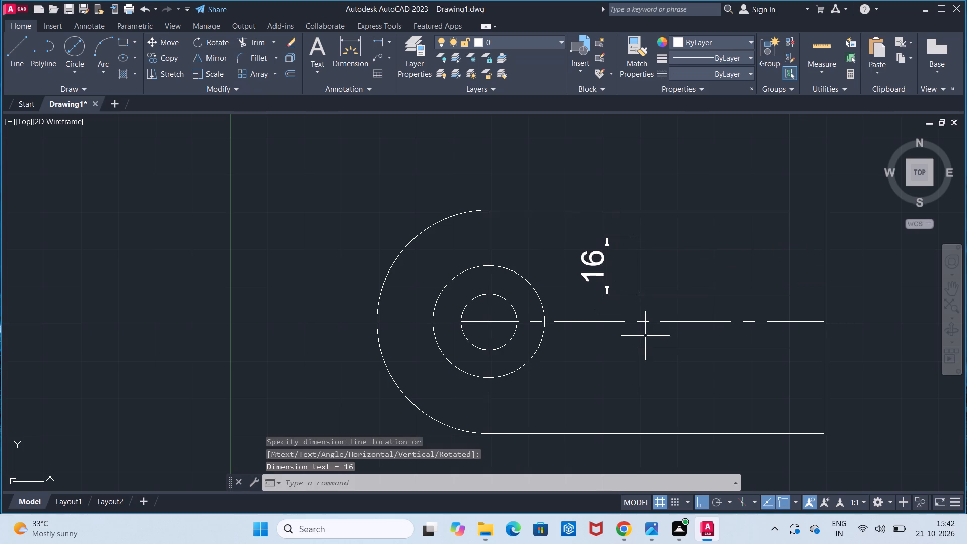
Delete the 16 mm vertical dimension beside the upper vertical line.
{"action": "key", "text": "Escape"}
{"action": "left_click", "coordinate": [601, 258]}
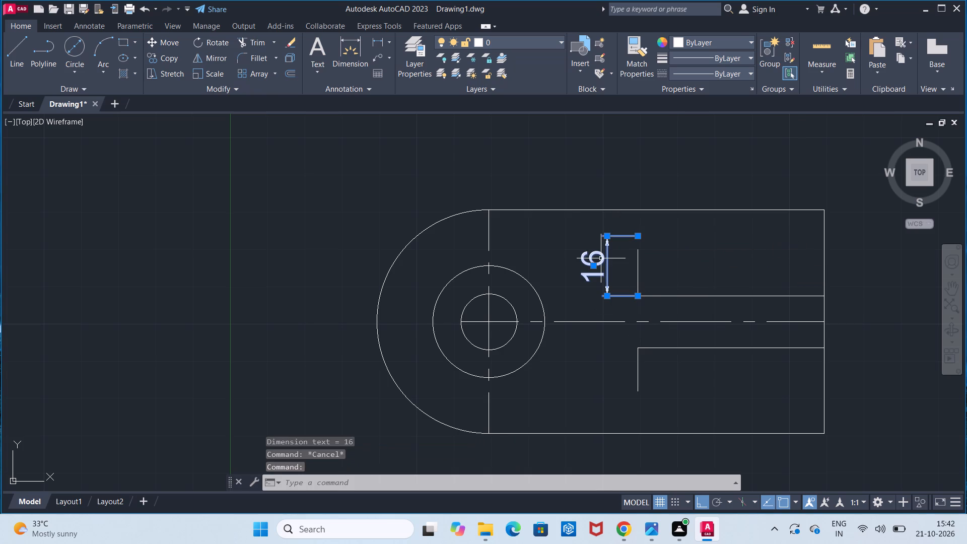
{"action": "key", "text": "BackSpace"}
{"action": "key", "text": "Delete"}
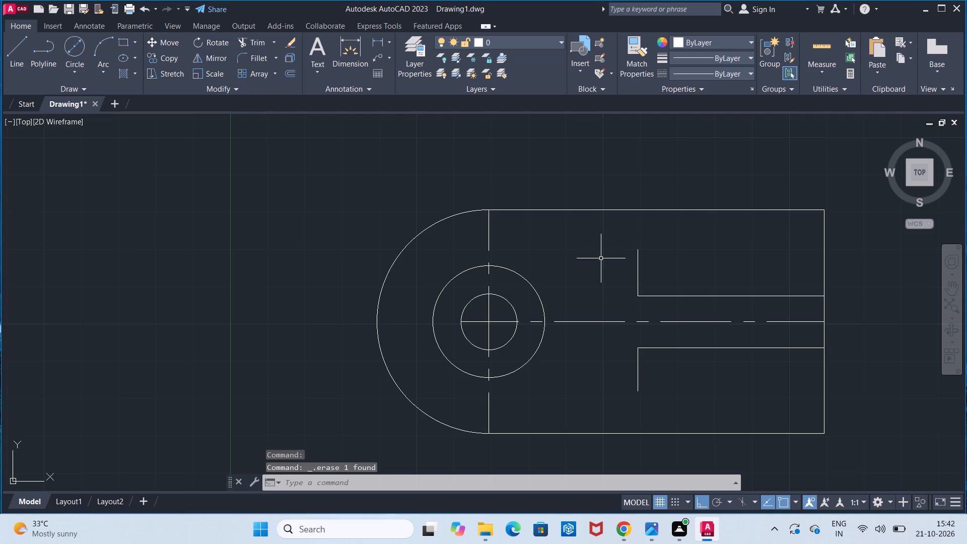
Offset the upper horizontal slot line 16 mm both downward and upward, and the lower horizontal slot line 16 mm downward.
{"action": "left_click", "coordinate": [295, 77]}
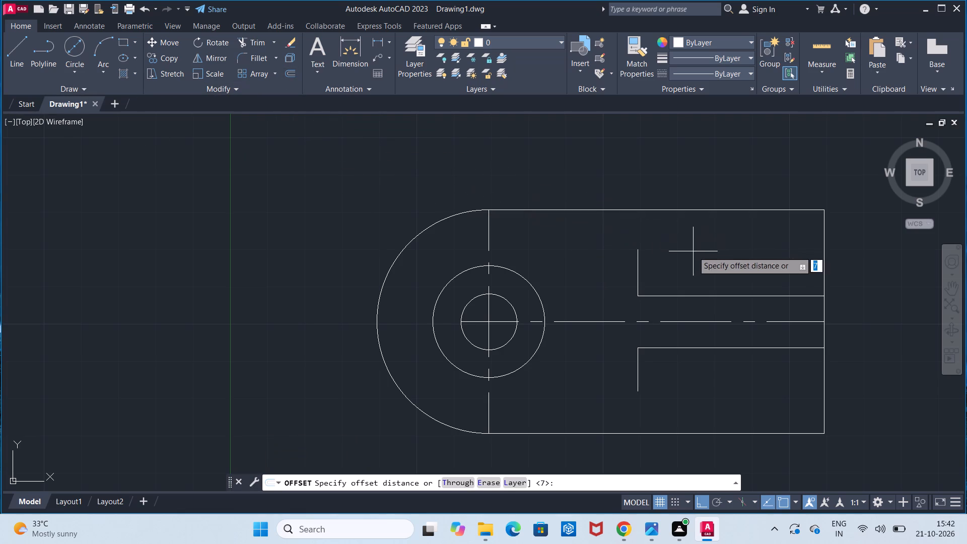
{"action": "left_click", "coordinate": [732, 299]}
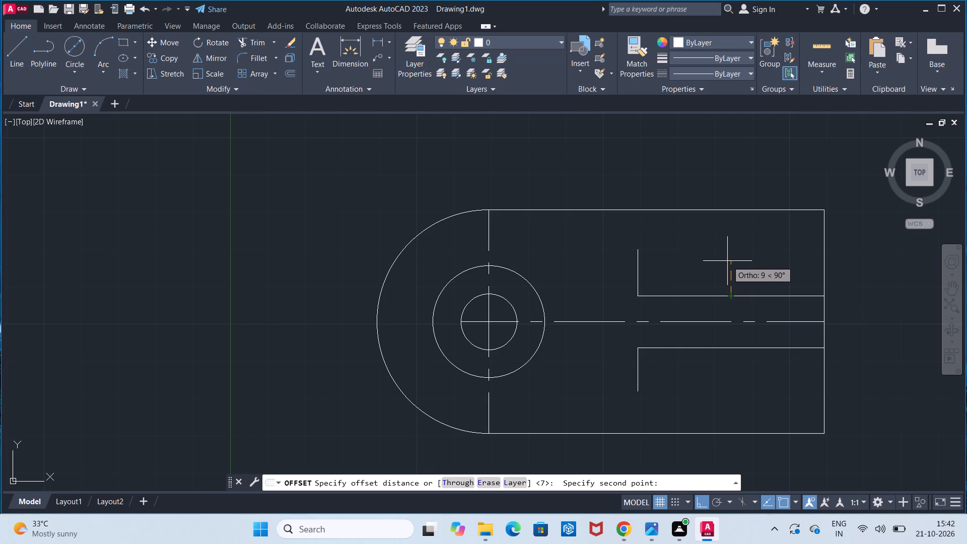
{"action": "type", "text": "16"}
{"action": "key", "text": "Return"}
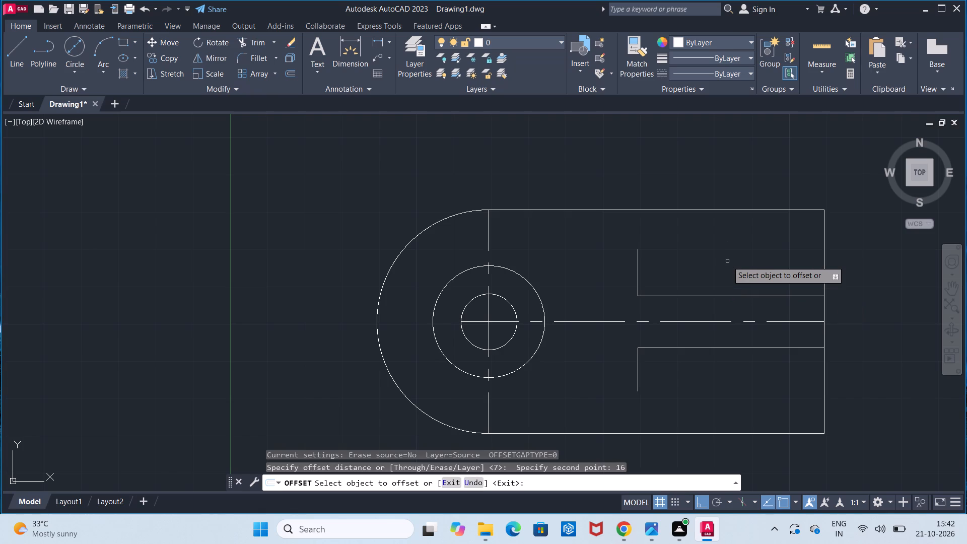
{"action": "left_click", "coordinate": [723, 297]}
{"action": "left_click", "coordinate": [722, 290]}
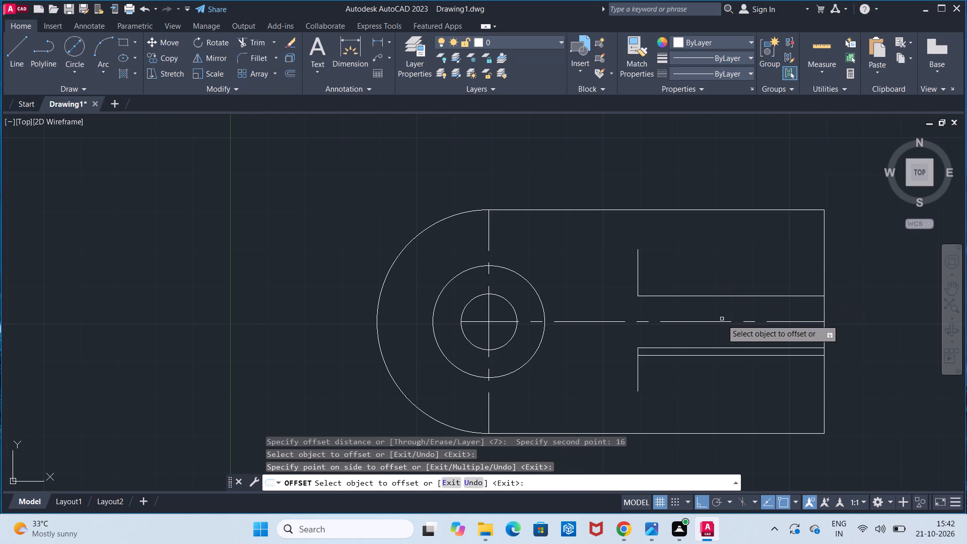
{"action": "left_click", "coordinate": [721, 296]}
{"action": "left_click", "coordinate": [718, 267]}
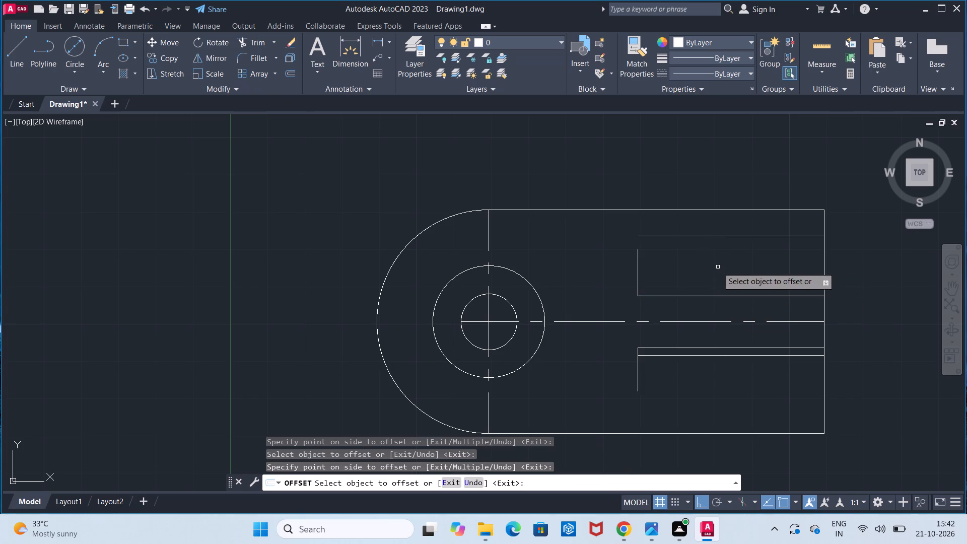
{"action": "left_click", "coordinate": [723, 347]}
{"action": "left_click", "coordinate": [723, 362]}
{"action": "key", "text": "Escape"}
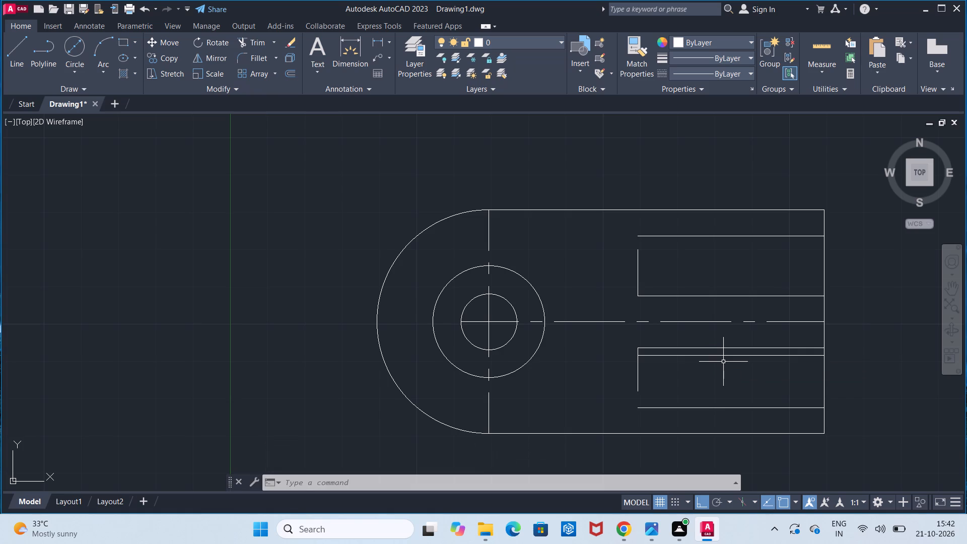
Trim away the extra offset line just below the lower horizontal slot line.
{"action": "left_click", "coordinate": [255, 43]}
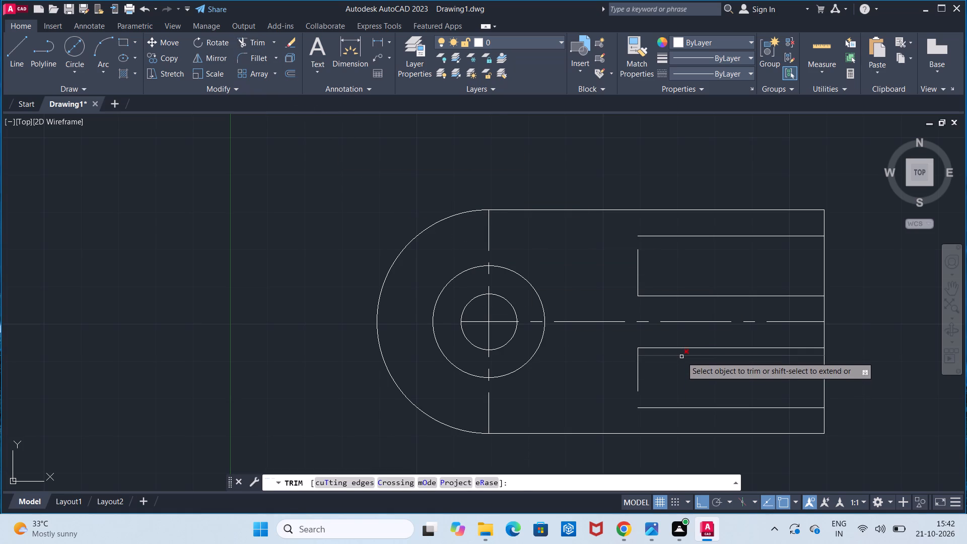
{"action": "left_click", "coordinate": [681, 357]}
{"action": "key", "text": "Escape"}
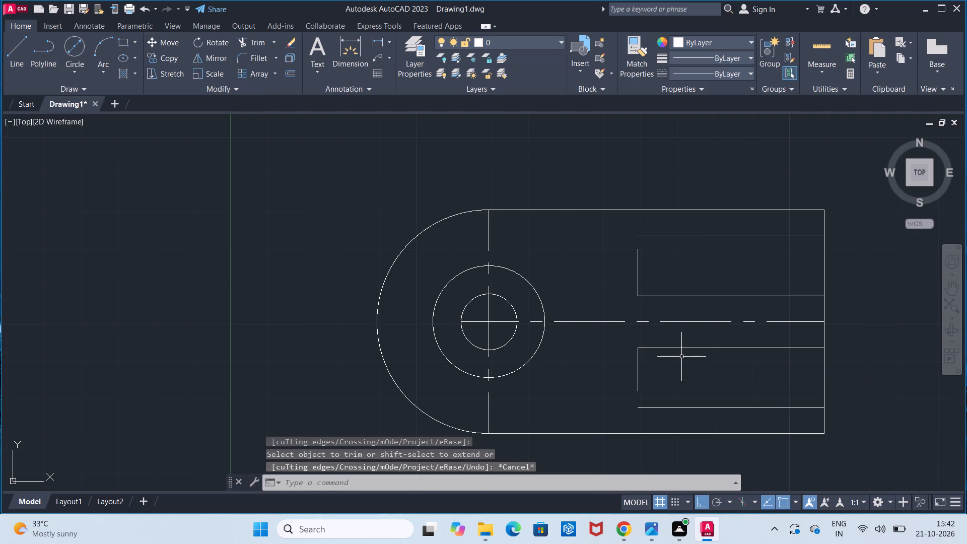
Extend the upper and lower short vertical lines to the outer 16 mm offset lines, closing both rectangular slots.
{"action": "left_click", "coordinate": [274, 49]}
{"action": "left_click", "coordinate": [274, 38]}
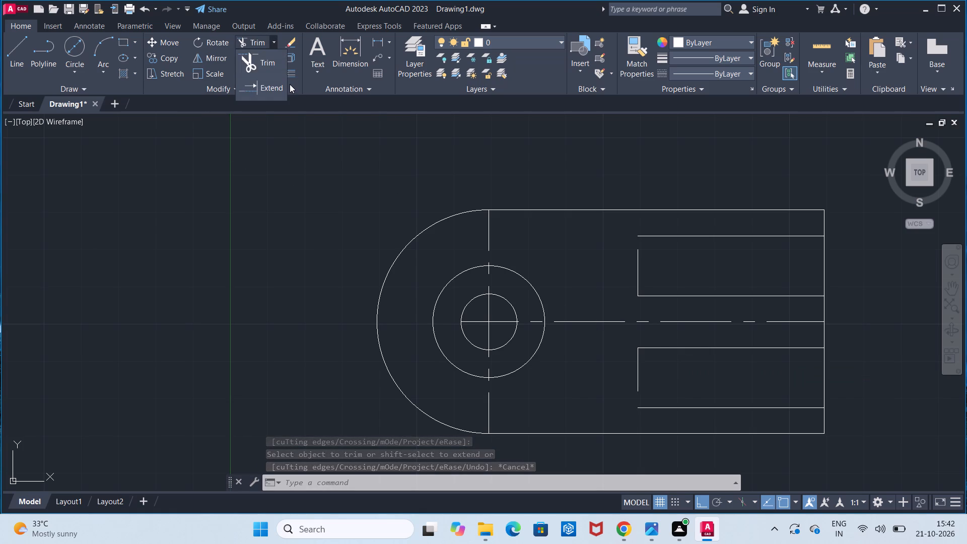
{"action": "left_click", "coordinate": [285, 89]}
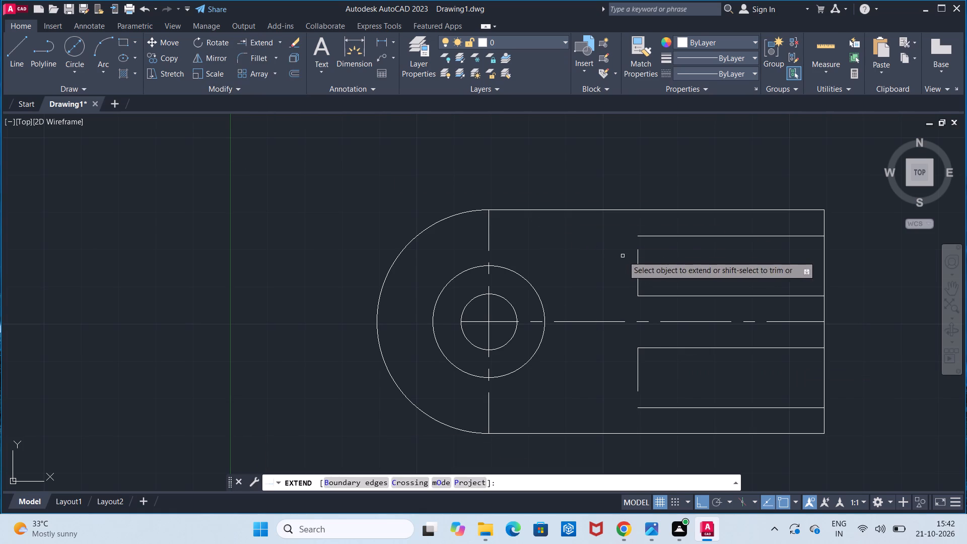
{"action": "left_click", "coordinate": [638, 253]}
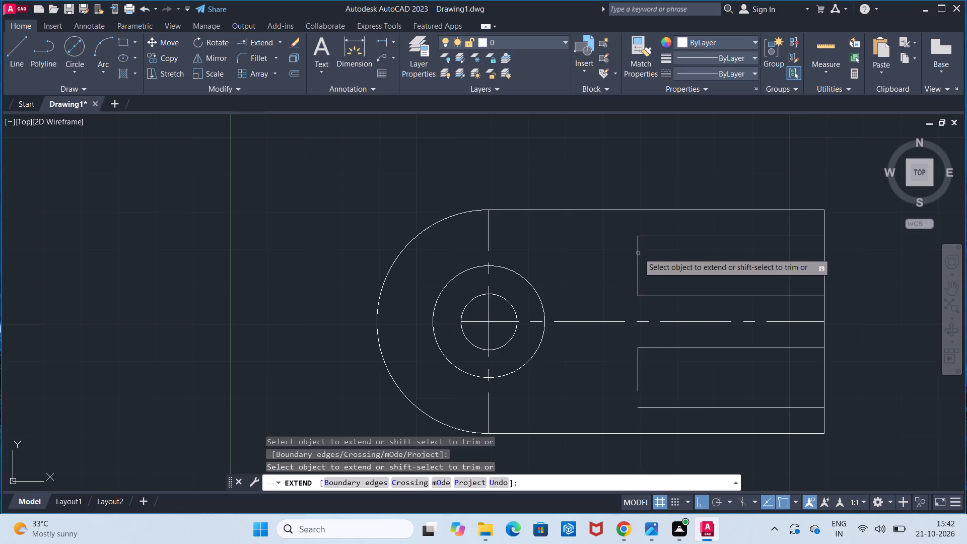
{"action": "left_click", "coordinate": [639, 374]}
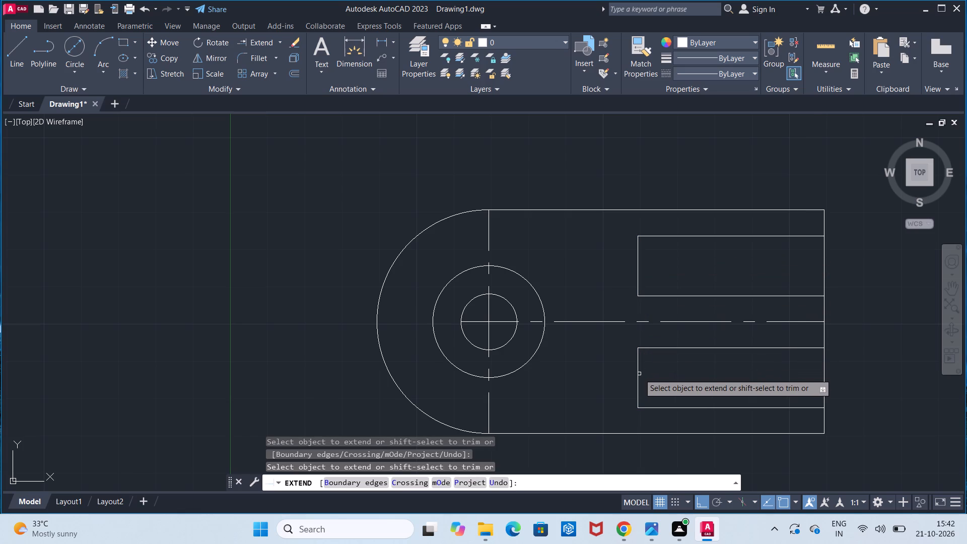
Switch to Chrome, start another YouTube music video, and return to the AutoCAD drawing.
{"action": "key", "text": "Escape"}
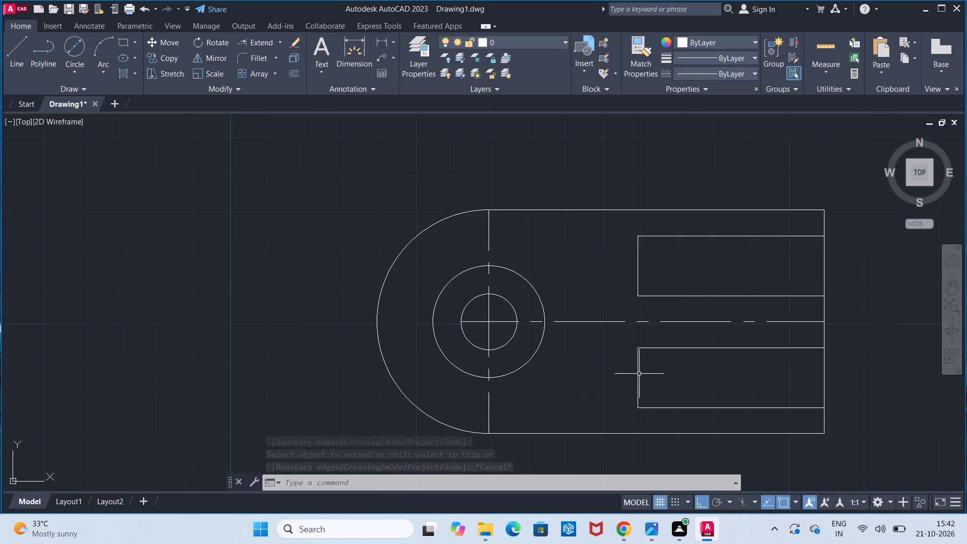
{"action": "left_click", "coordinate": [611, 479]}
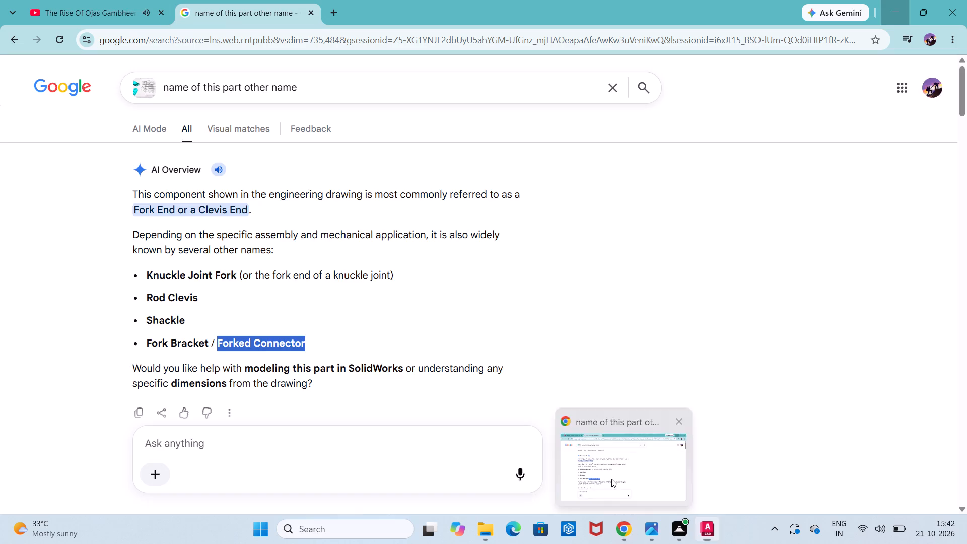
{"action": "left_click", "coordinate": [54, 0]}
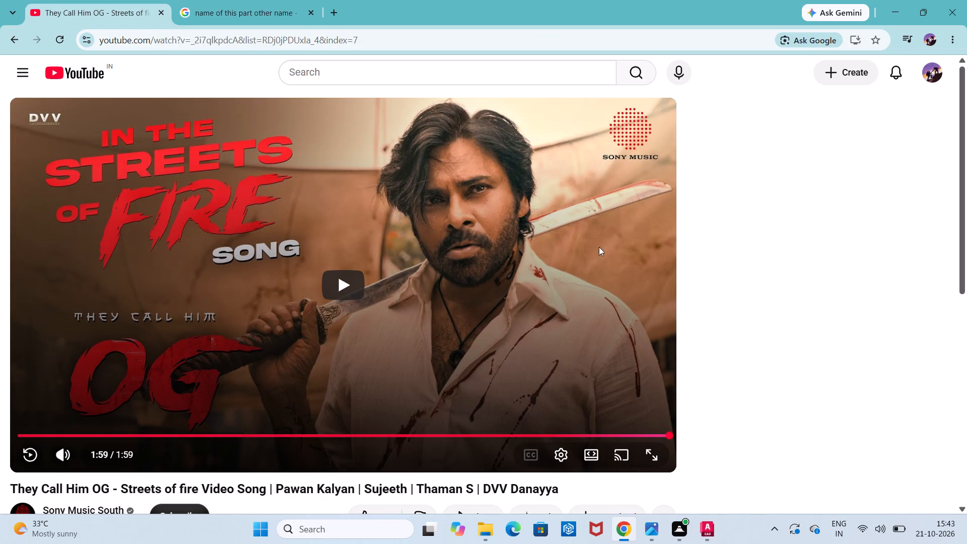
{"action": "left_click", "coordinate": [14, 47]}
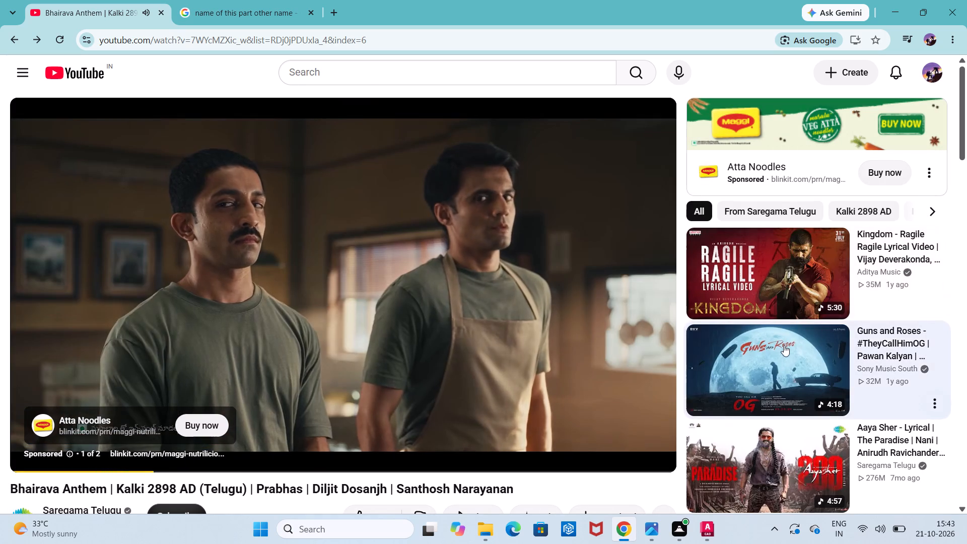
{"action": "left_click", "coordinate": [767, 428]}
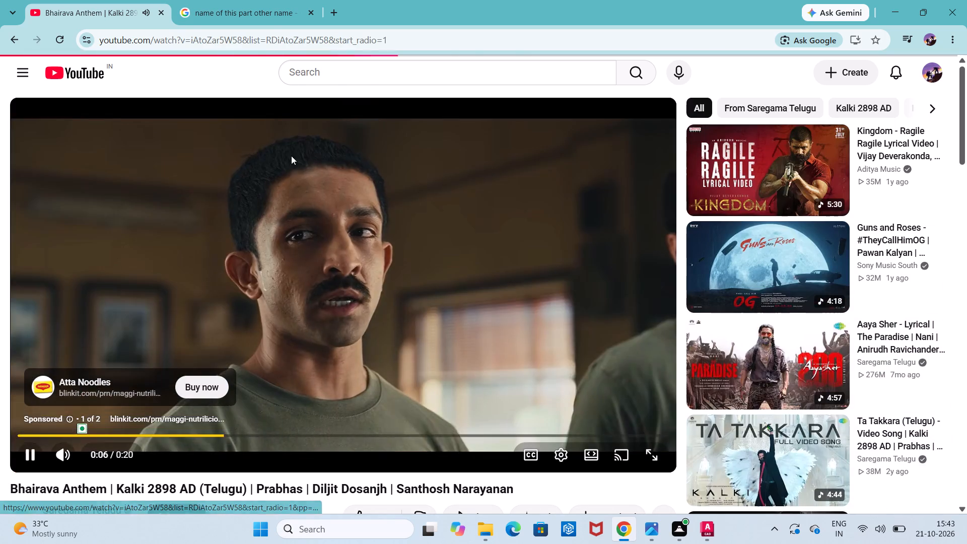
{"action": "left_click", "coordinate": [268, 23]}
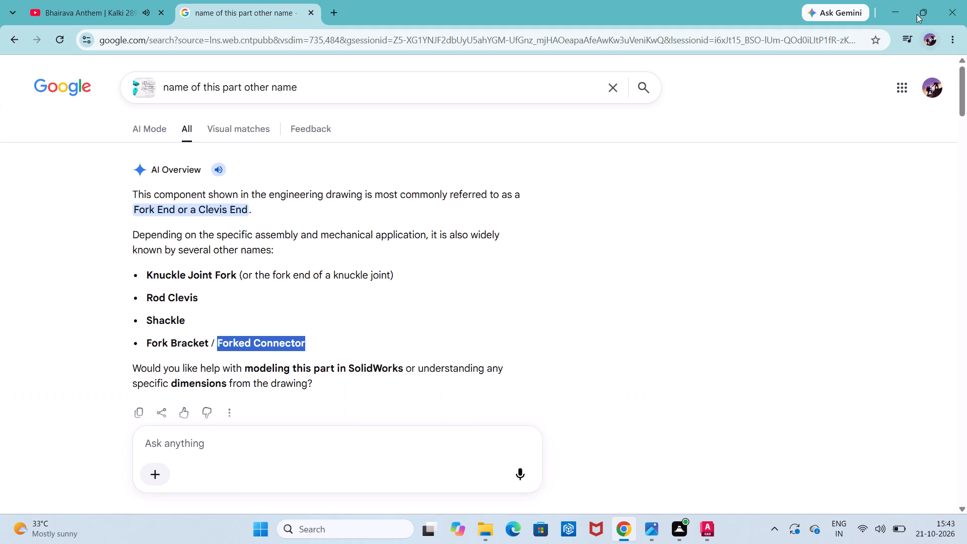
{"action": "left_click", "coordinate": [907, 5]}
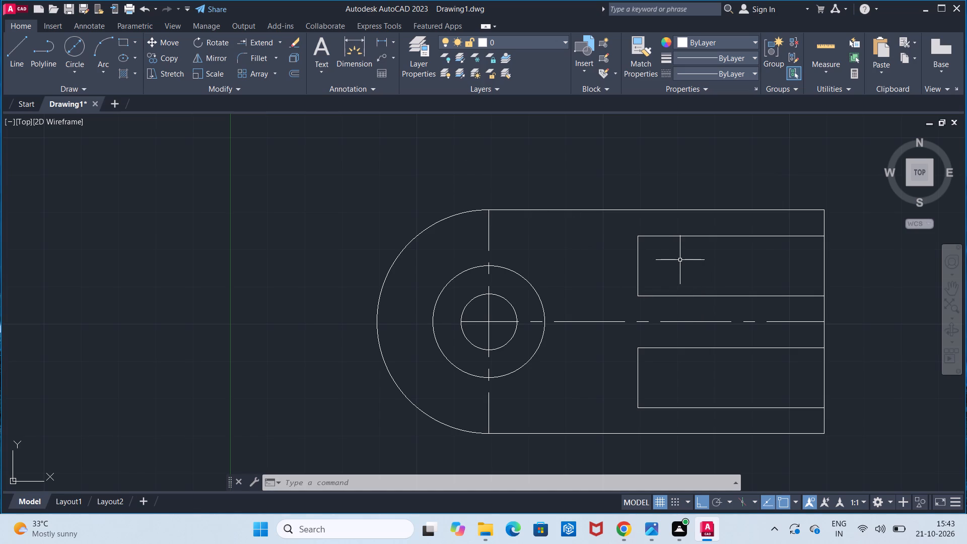
With the CENTER2 linetype, draw horizontal centre lines through the middle of the upper and lower slots, from closed end to plate edge.
{"action": "left_click", "coordinate": [728, 76]}
{"action": "left_click", "coordinate": [734, 114]}
{"action": "left_click", "coordinate": [22, 62]}
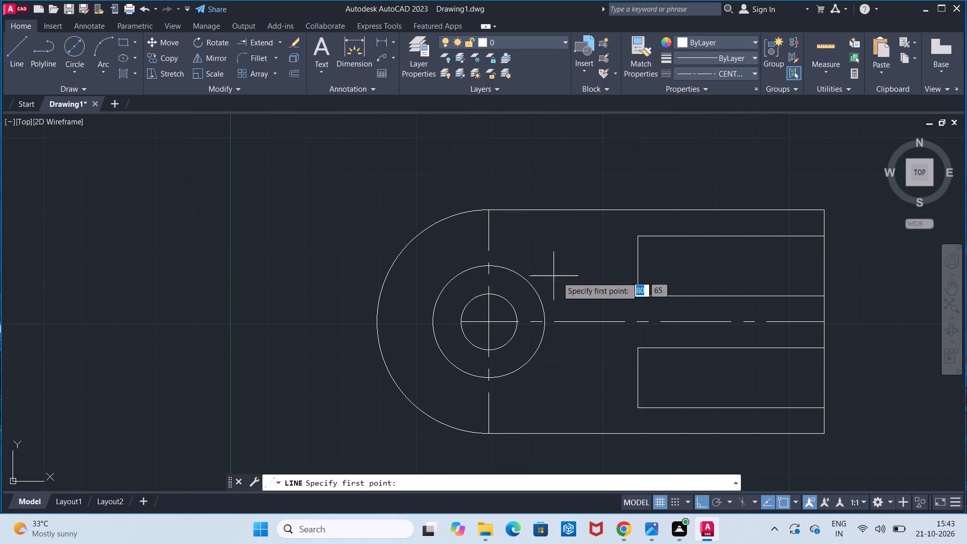
{"action": "left_click", "coordinate": [642, 265]}
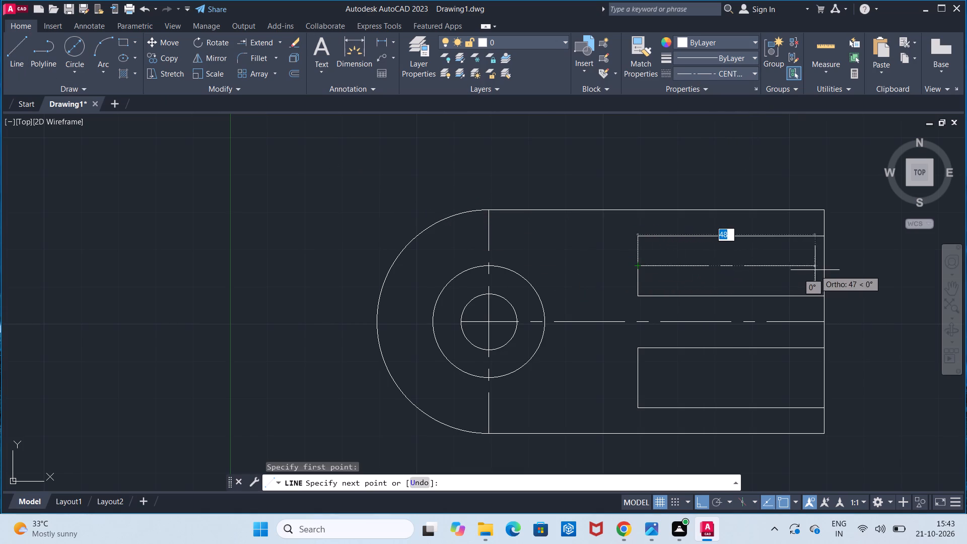
{"action": "left_click", "coordinate": [826, 269]}
{"action": "key", "text": "Escape"}
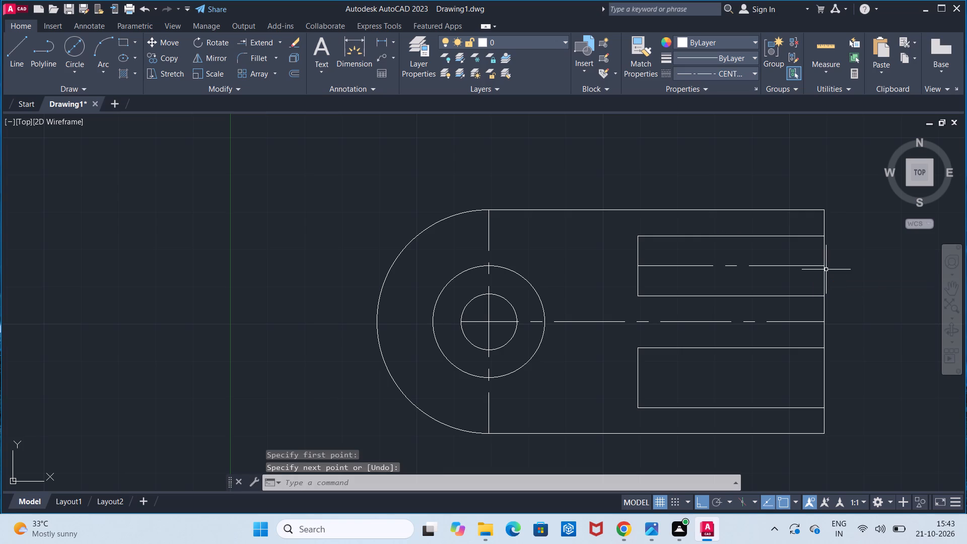
{"action": "left_click", "coordinate": [28, 72]}
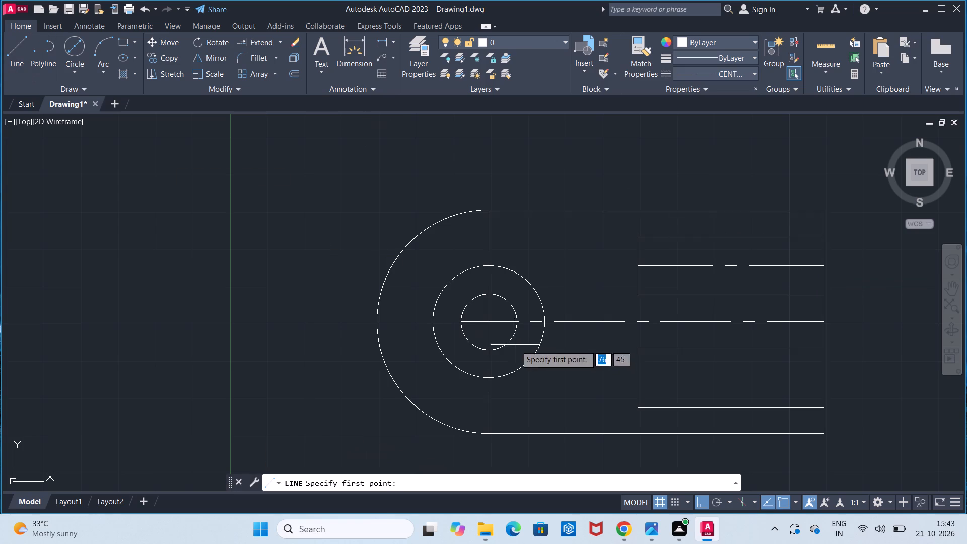
{"action": "left_click", "coordinate": [635, 382]}
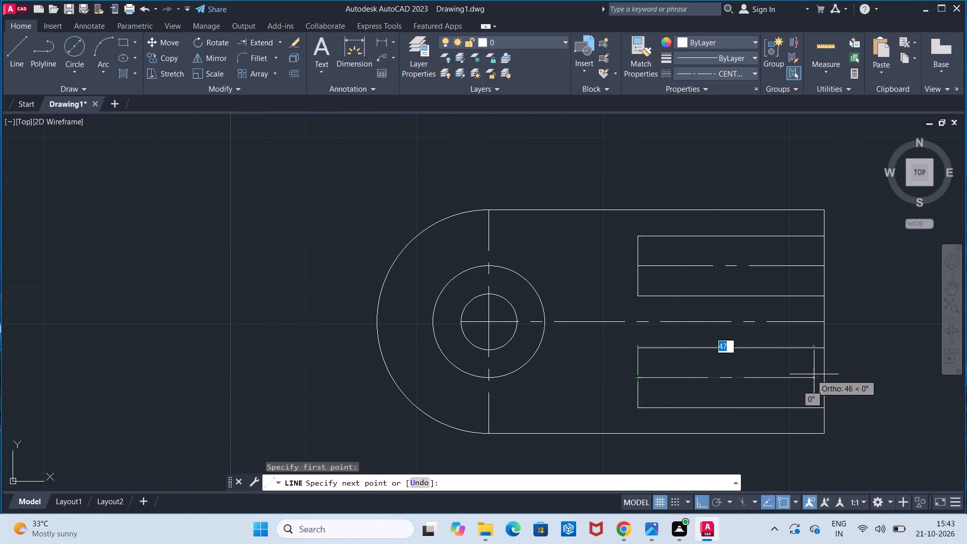
{"action": "left_click", "coordinate": [823, 374]}
{"action": "key", "text": "Escape"}
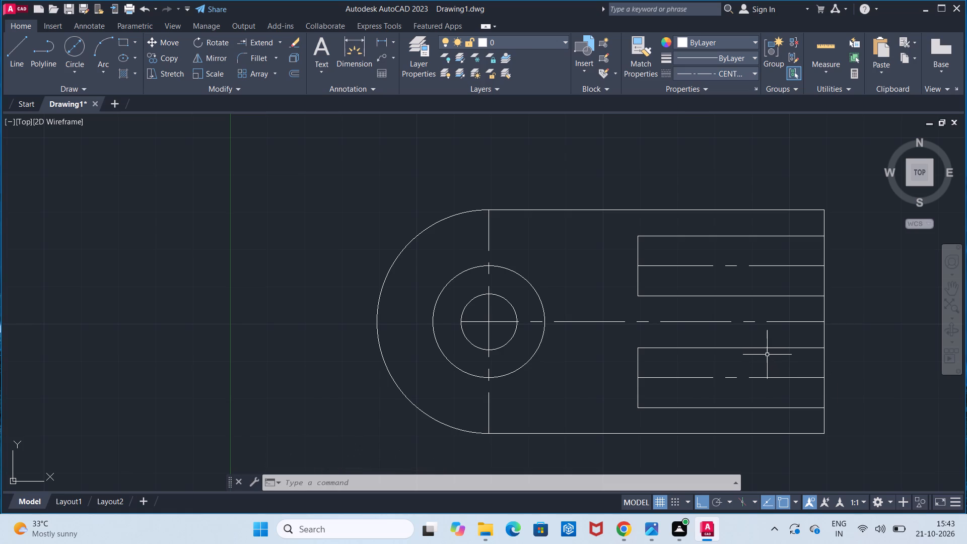
Set the current linetype back to ByLayer.
{"action": "scroll", "coordinate": [766, 355], "scroll_direction": "up", "scroll_amount": 1}
{"action": "middle_click_drag", "start_coordinate": [766, 355], "coordinate": [671, 373]}
{"action": "middle_click", "coordinate": [517, 385]}
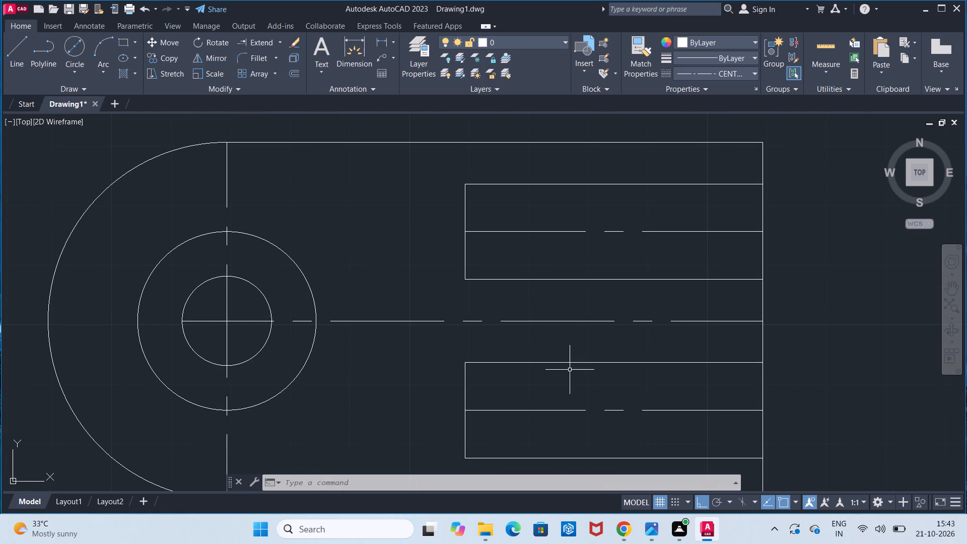
{"action": "scroll", "coordinate": [571, 370], "scroll_direction": "down", "scroll_amount": 1}
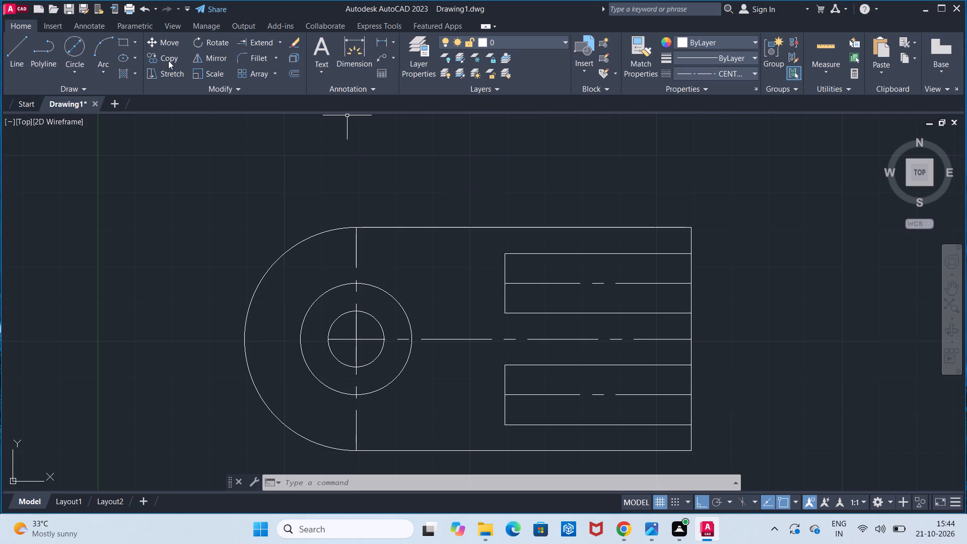
{"action": "left_click", "coordinate": [692, 78]}
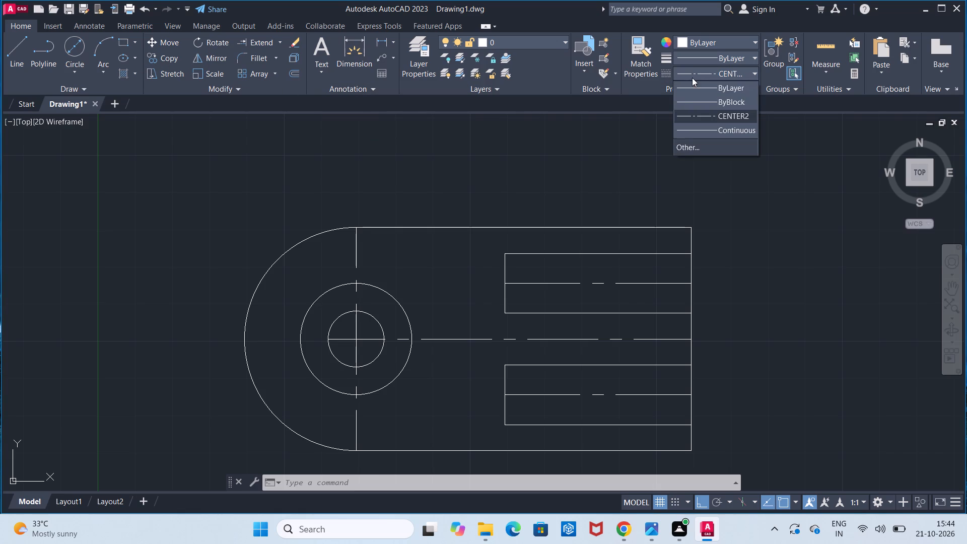
{"action": "left_click", "coordinate": [690, 90]}
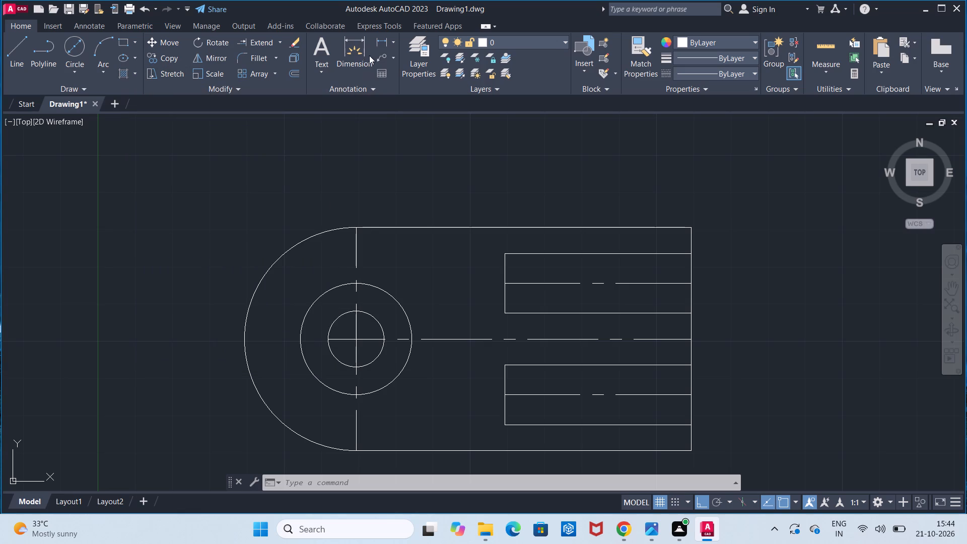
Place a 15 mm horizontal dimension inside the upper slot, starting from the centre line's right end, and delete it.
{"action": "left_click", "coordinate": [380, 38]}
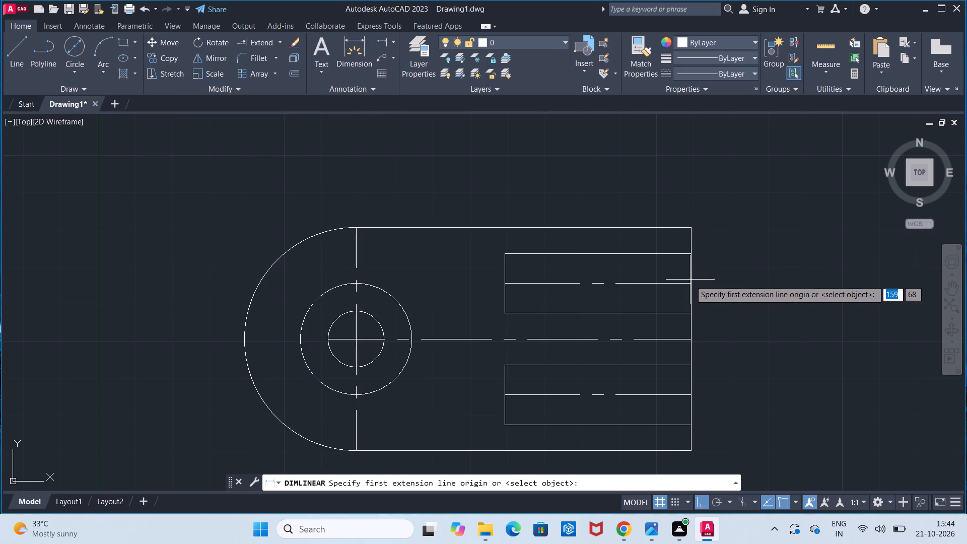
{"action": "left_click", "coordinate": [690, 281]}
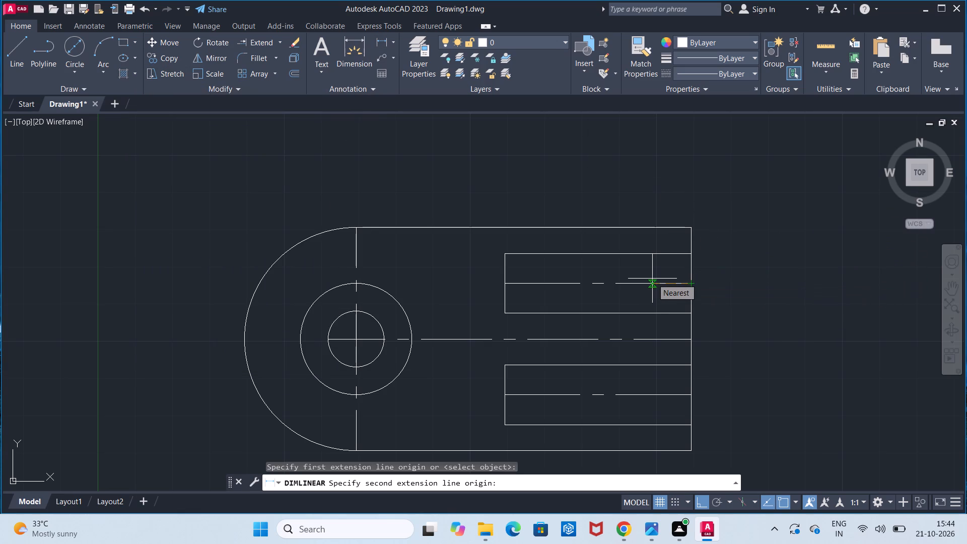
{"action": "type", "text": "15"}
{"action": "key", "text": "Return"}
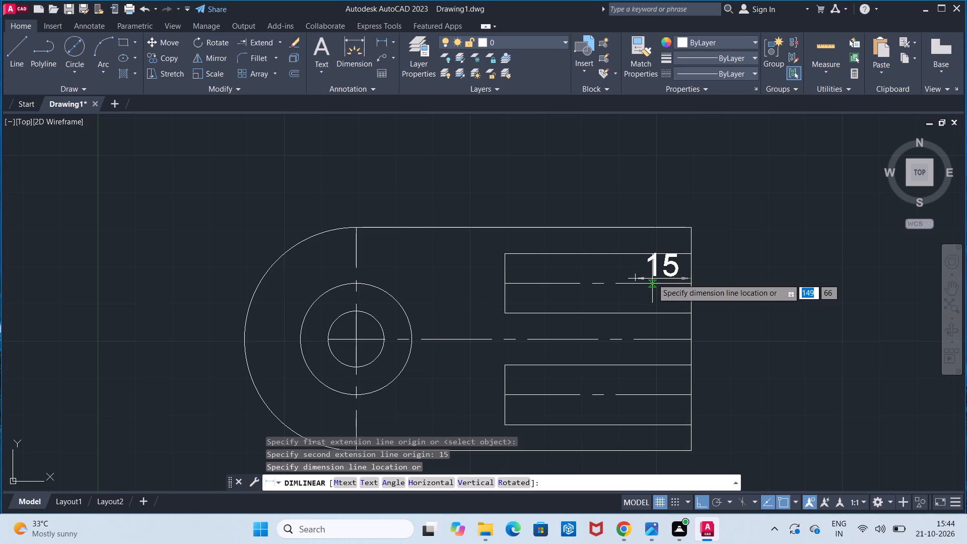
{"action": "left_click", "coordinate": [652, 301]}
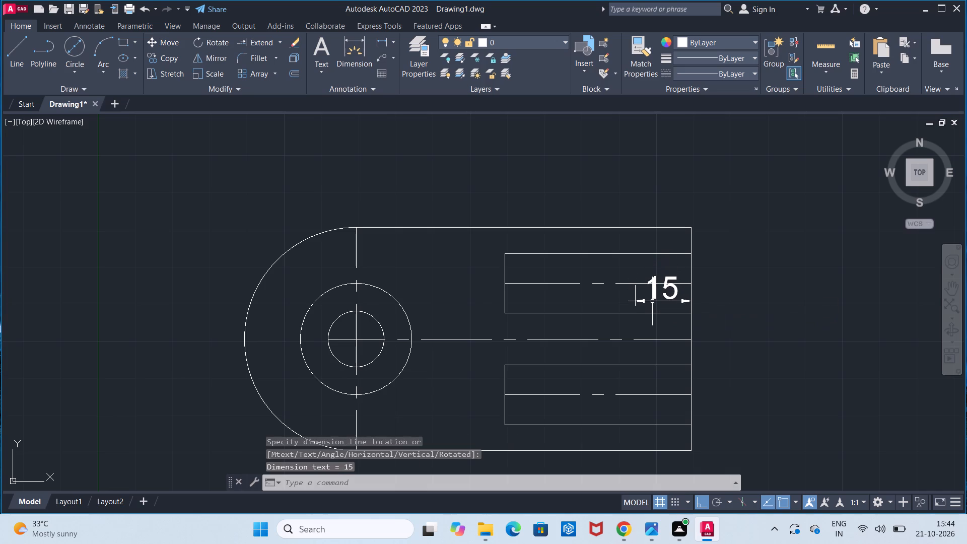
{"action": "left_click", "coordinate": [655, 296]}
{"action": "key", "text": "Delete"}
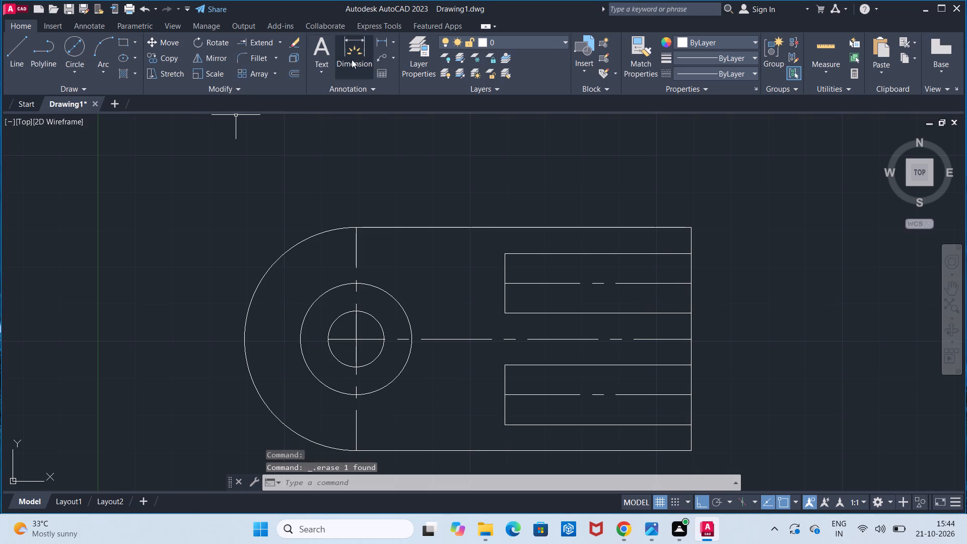
Place a 15 mm horizontal dimension from the right end of the upper slot's centre line, with its dimension line just above the slot.
{"action": "left_click", "coordinate": [378, 40]}
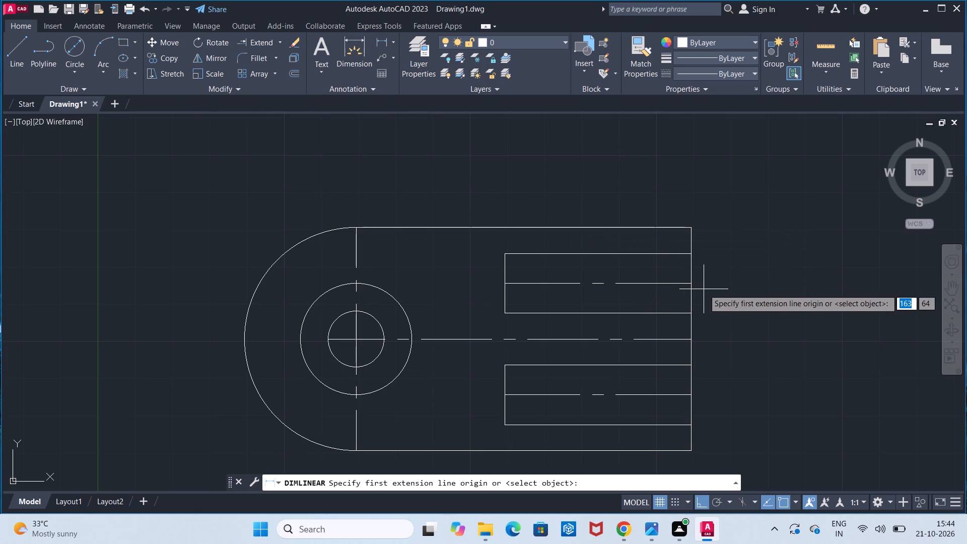
{"action": "left_click", "coordinate": [692, 283]}
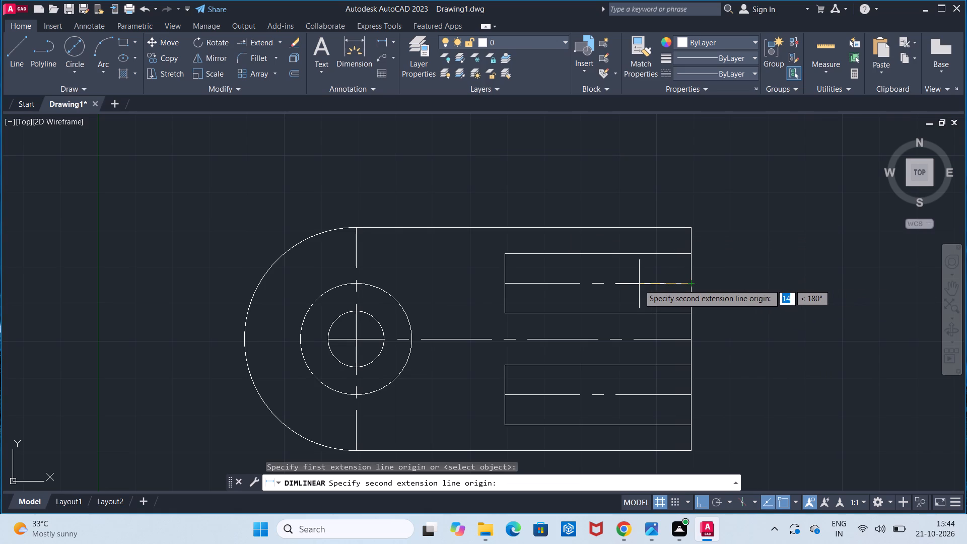
{"action": "type", "text": "15"}
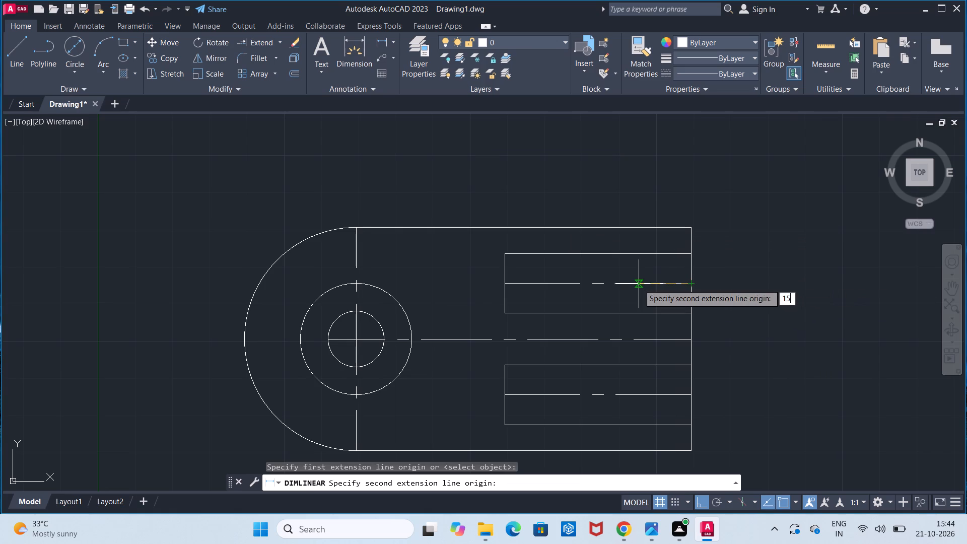
{"action": "key", "text": "Return"}
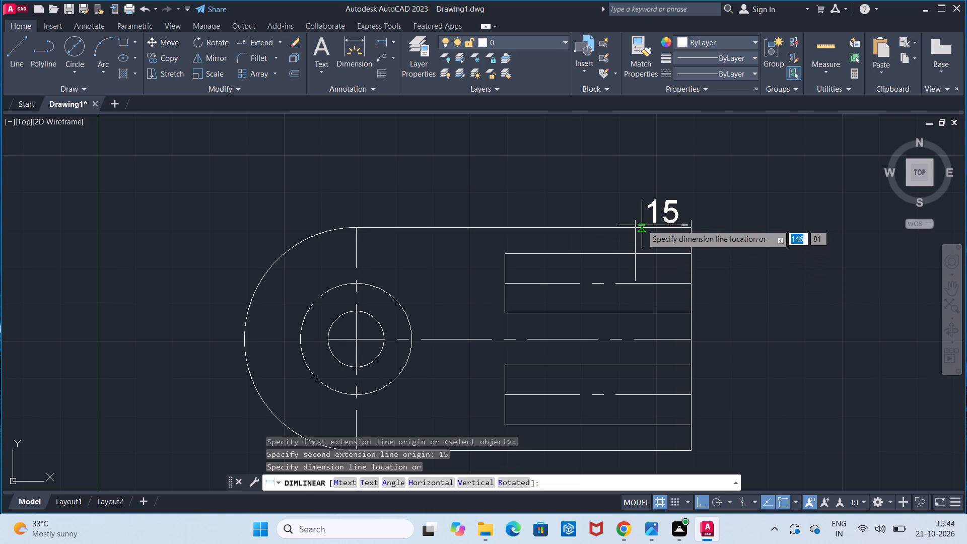
{"action": "left_click", "coordinate": [630, 247]}
{"action": "key", "text": "Escape"}
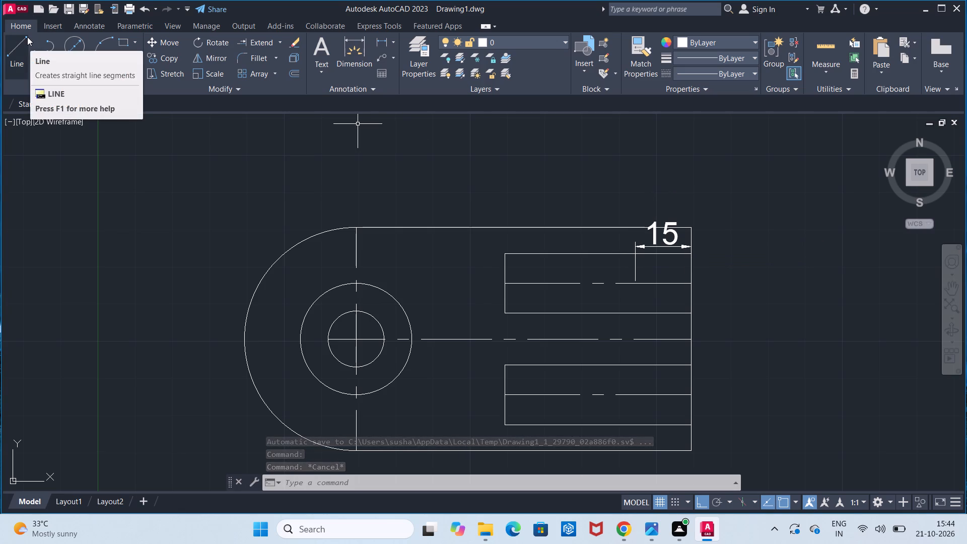
Draw a short vertical line along the 15 mm dimension's left extension line, ending on the upper slot's centre line.
{"action": "left_click", "coordinate": [4, 56]}
{"action": "left_click", "coordinate": [21, 53]}
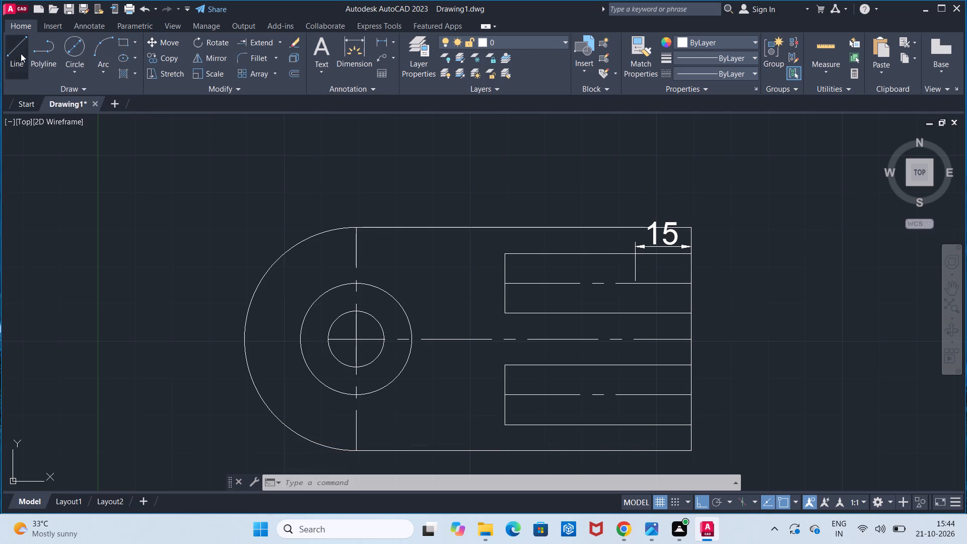
{"action": "left_click", "coordinate": [635, 263]}
{"action": "left_click", "coordinate": [636, 281]}
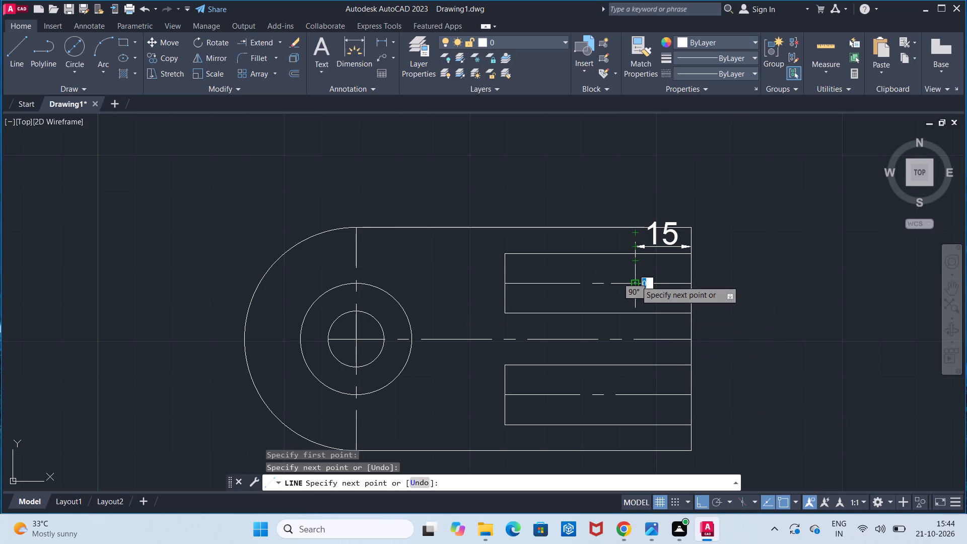
{"action": "key", "text": "Escape"}
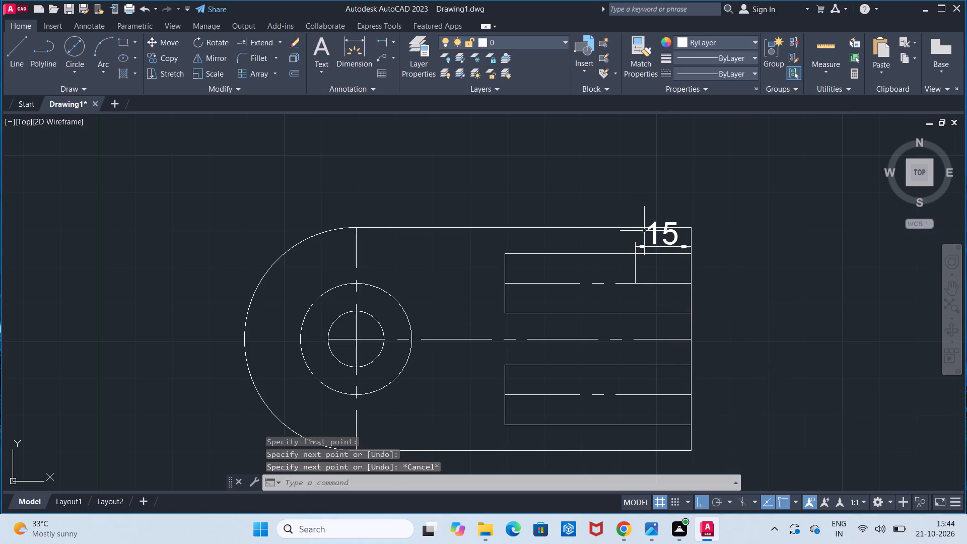
Delete the 15 mm dimension above the upper slot.
{"action": "left_click", "coordinate": [659, 236]}
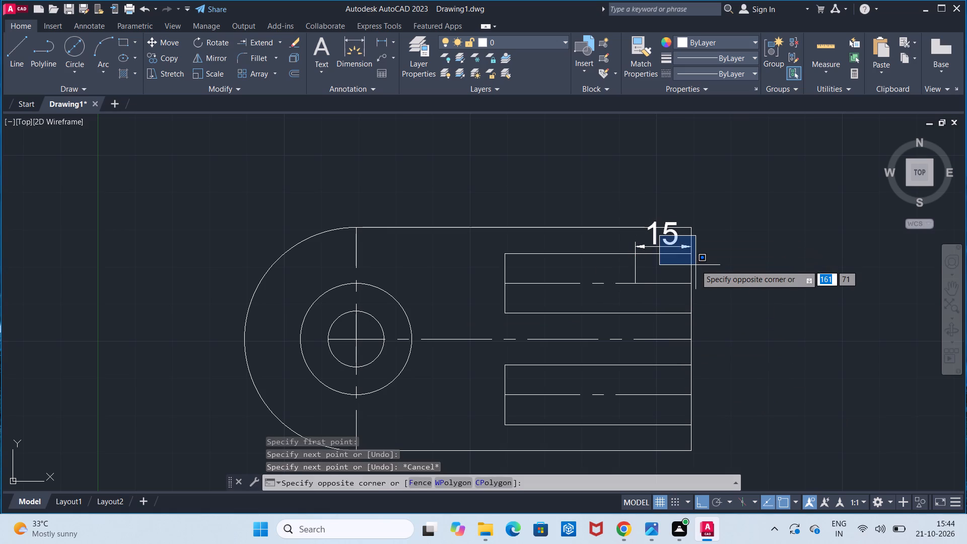
{"action": "key", "text": "Escape"}
{"action": "left_click", "coordinate": [672, 244]}
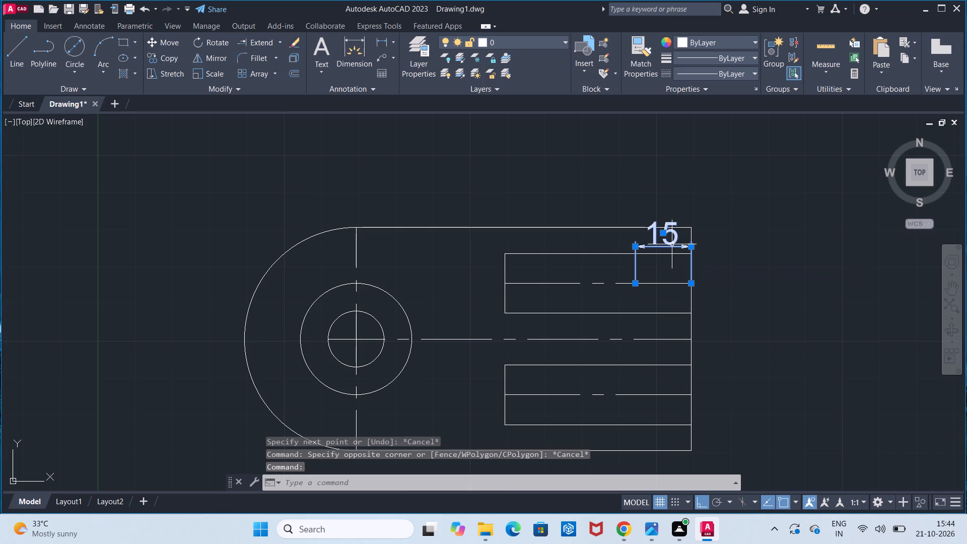
{"action": "key", "text": "Delete"}
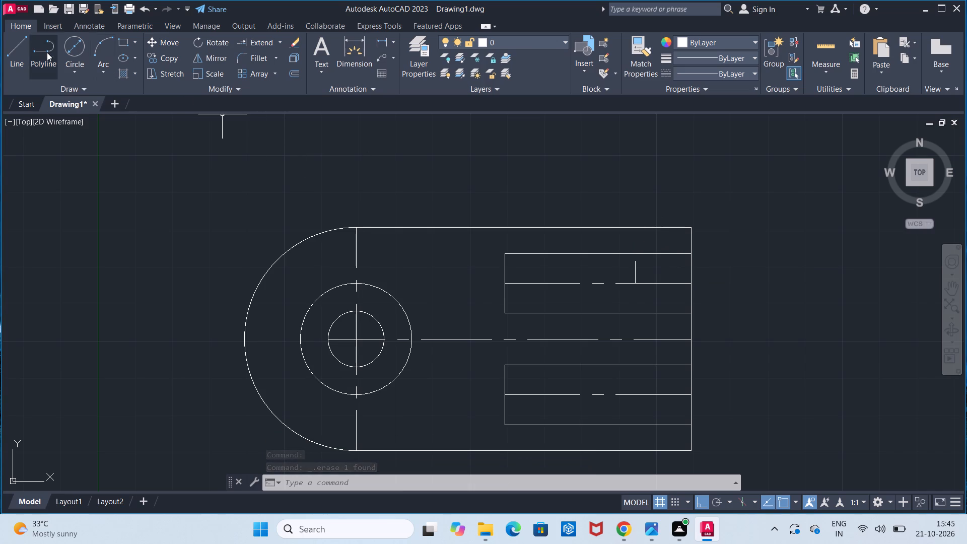
Draw a 10 mm diameter circle centred where the short vertical line meets the upper slot's centre line.
{"action": "left_click", "coordinate": [74, 67]}
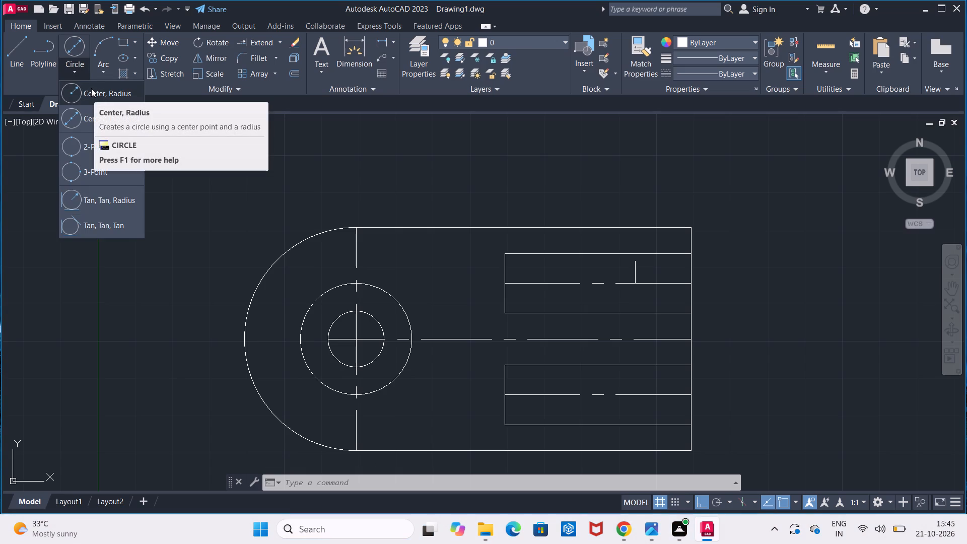
{"action": "left_click", "coordinate": [87, 110]}
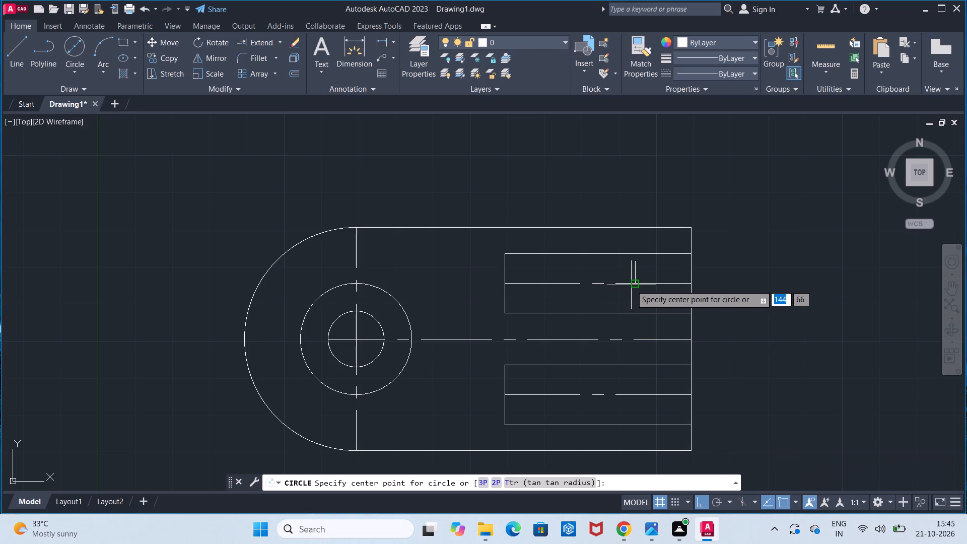
{"action": "left_click", "coordinate": [634, 285]}
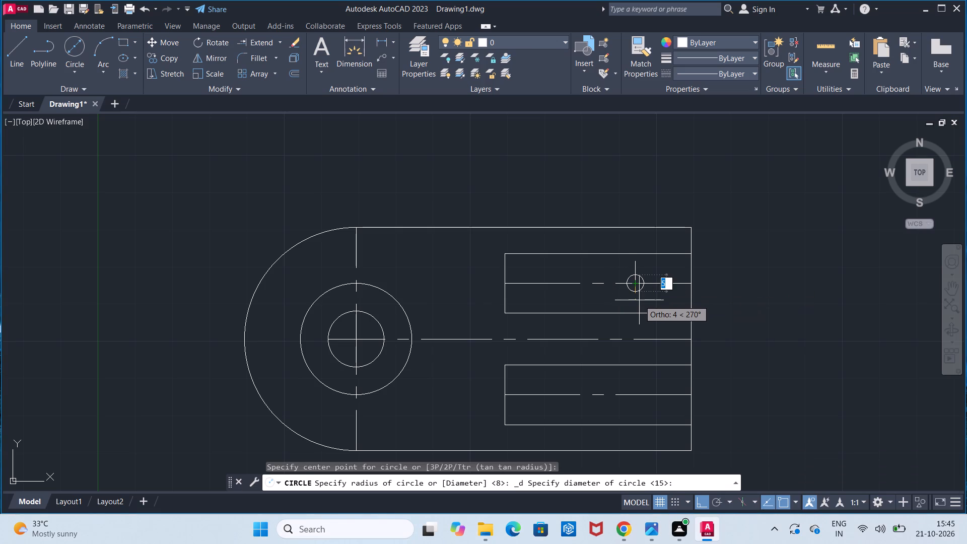
{"action": "type", "text": "10"}
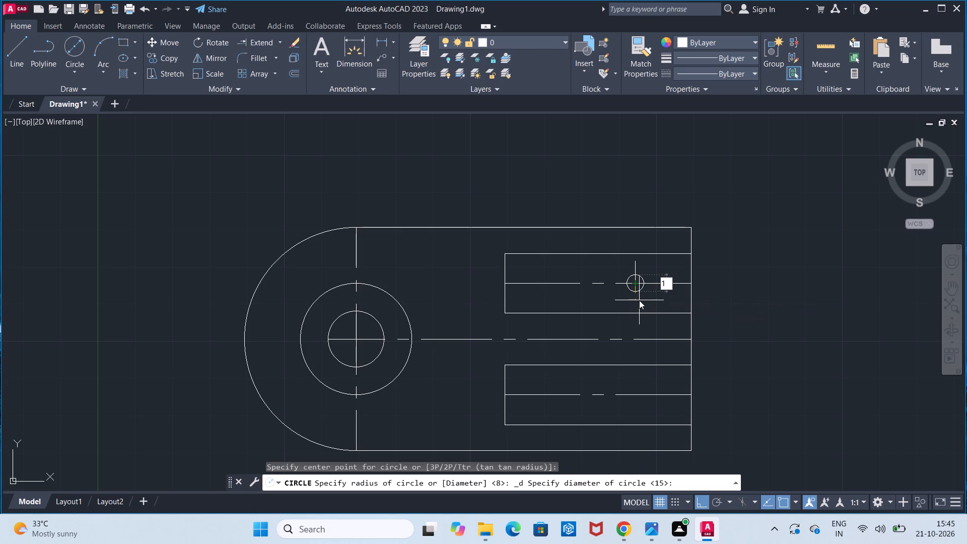
{"action": "key", "text": "Return"}
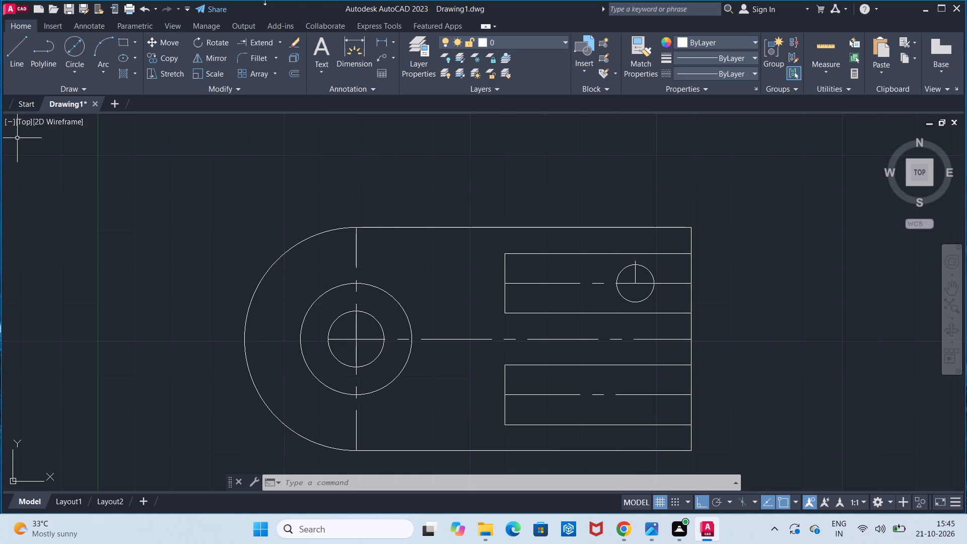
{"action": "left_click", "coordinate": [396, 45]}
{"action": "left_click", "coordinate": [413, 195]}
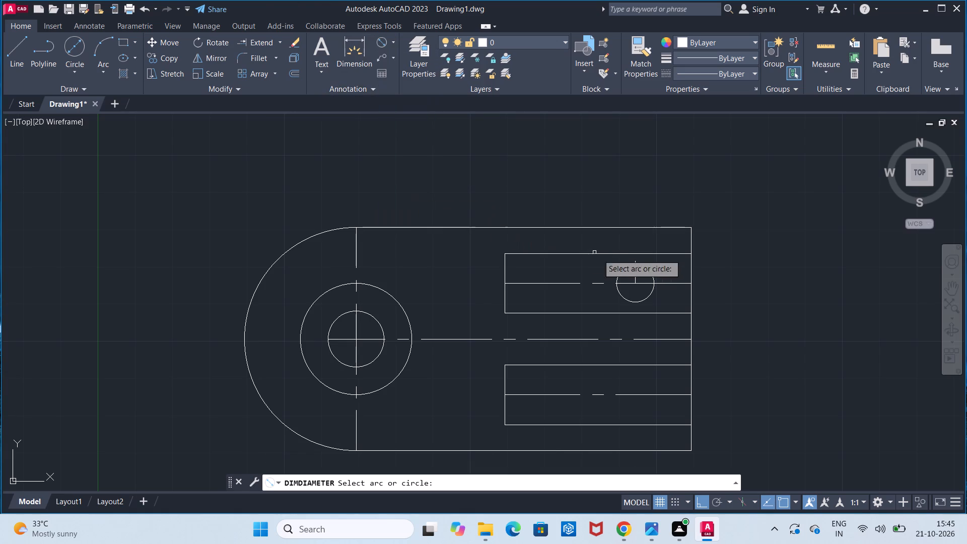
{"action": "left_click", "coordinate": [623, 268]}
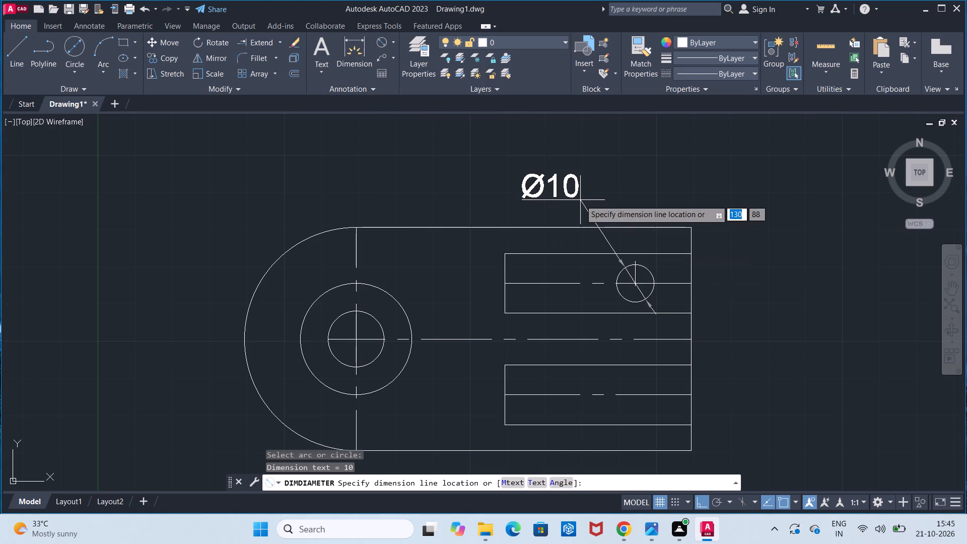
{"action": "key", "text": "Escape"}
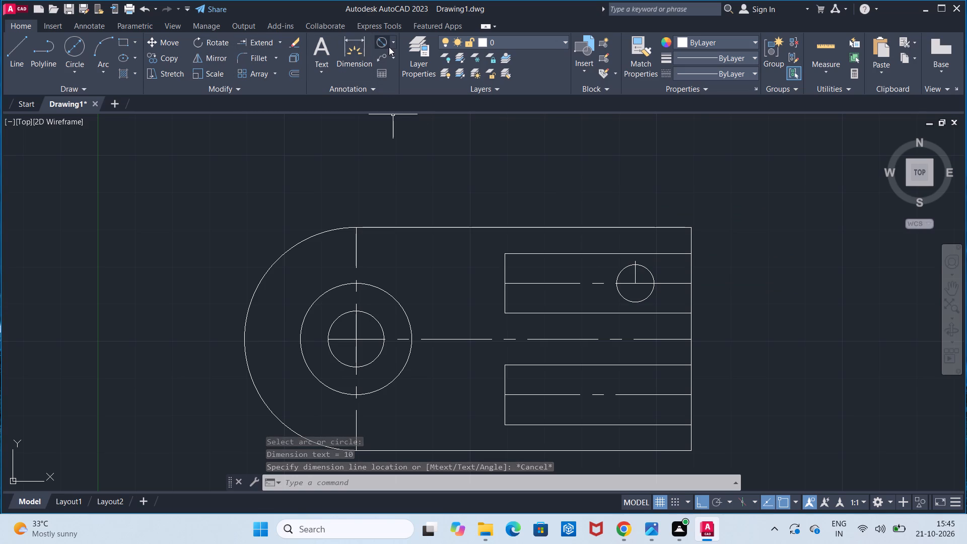
Trim away the short vertical line outside and inside the upper slot's 10 mm circle.
{"action": "left_click", "coordinate": [280, 46]}
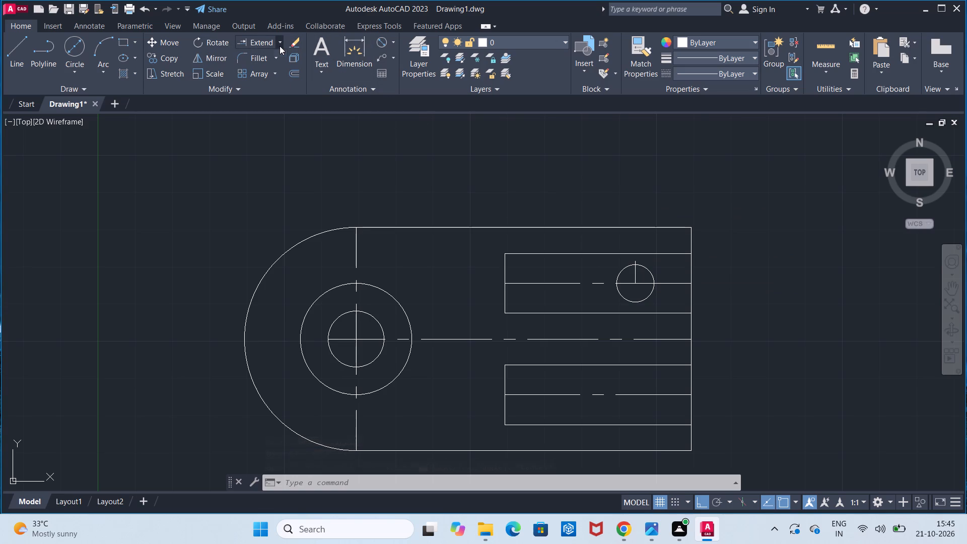
{"action": "left_click", "coordinate": [281, 66]}
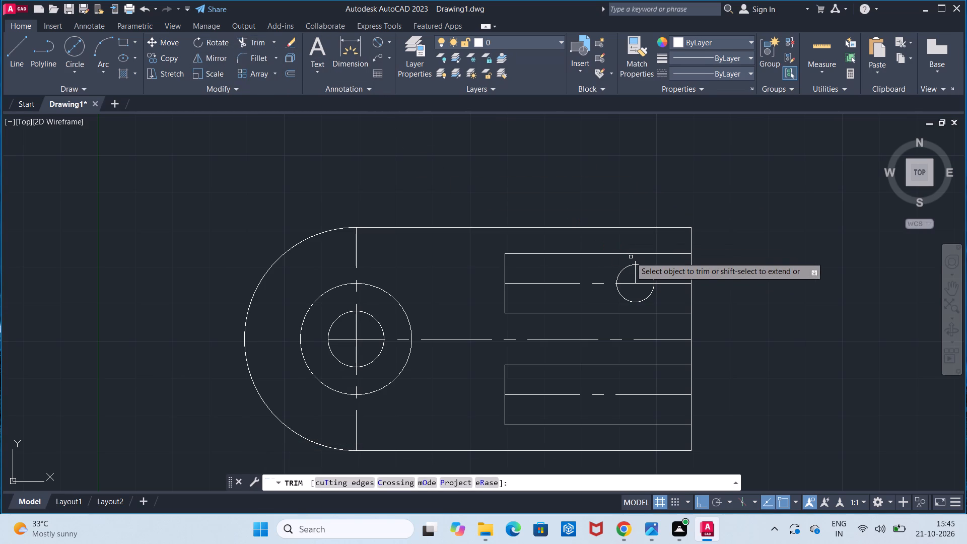
{"action": "left_click", "coordinate": [635, 262]}
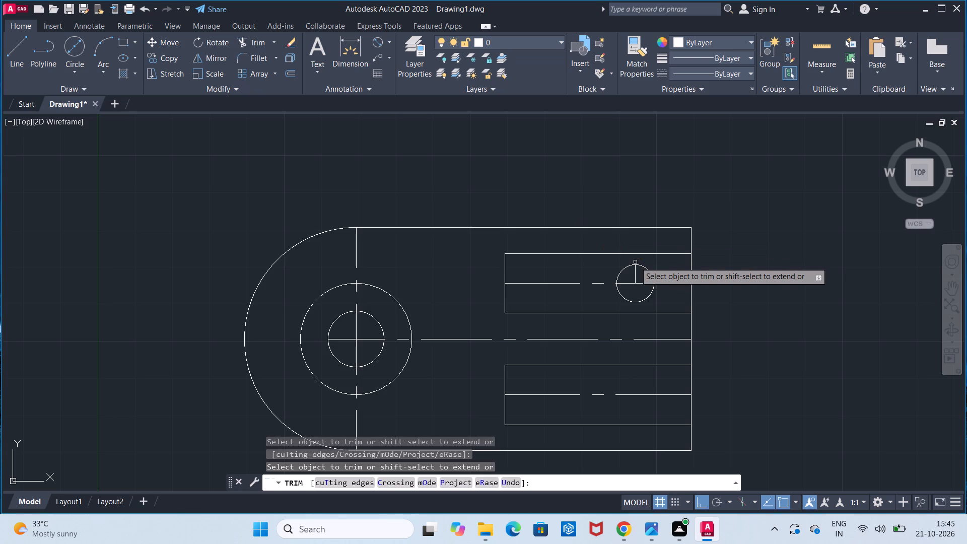
{"action": "left_click", "coordinate": [635, 274]}
{"action": "key", "text": "Escape"}
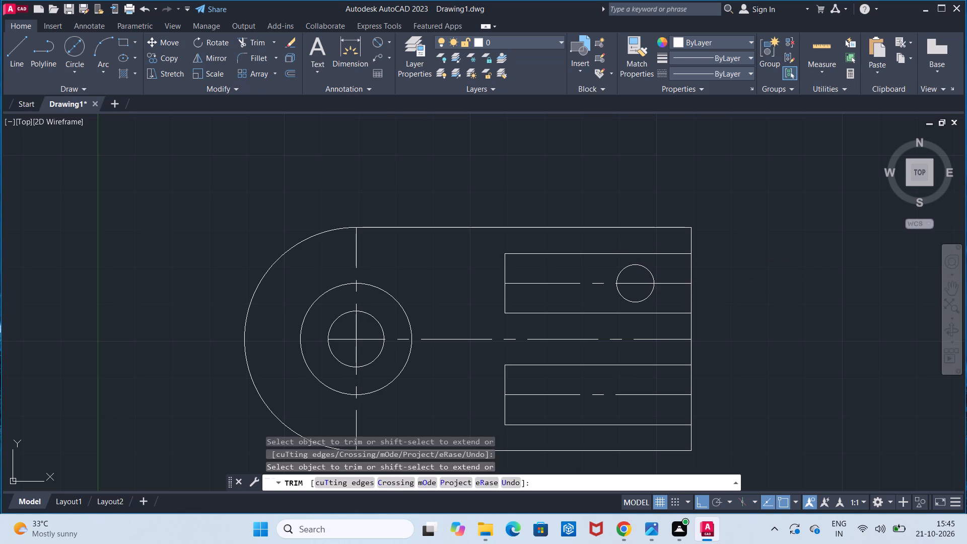
Copy the upper slot's circle from its centre 30 mm straight down onto the lower slot's centre line.
{"action": "scroll", "coordinate": [619, 282], "scroll_direction": "down", "scroll_amount": 1}
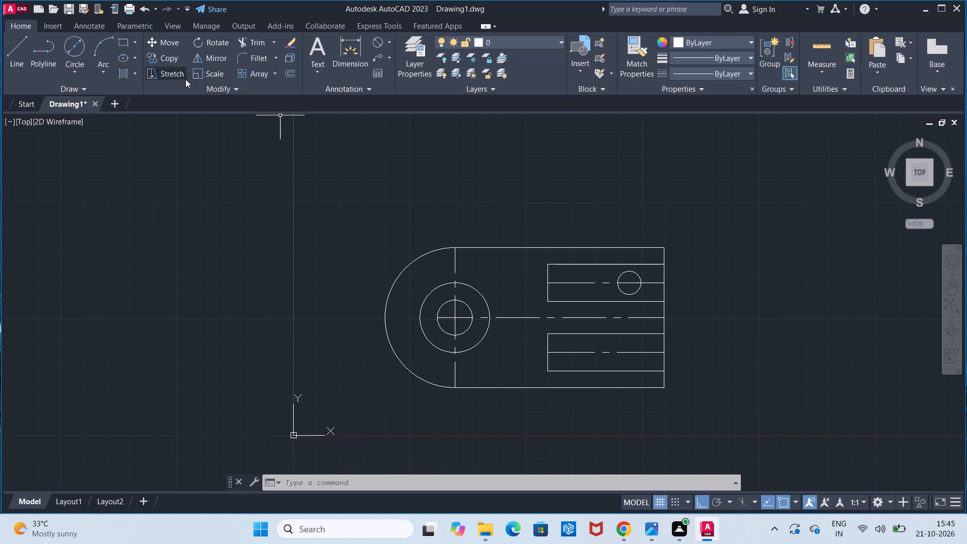
{"action": "left_click", "coordinate": [179, 60]}
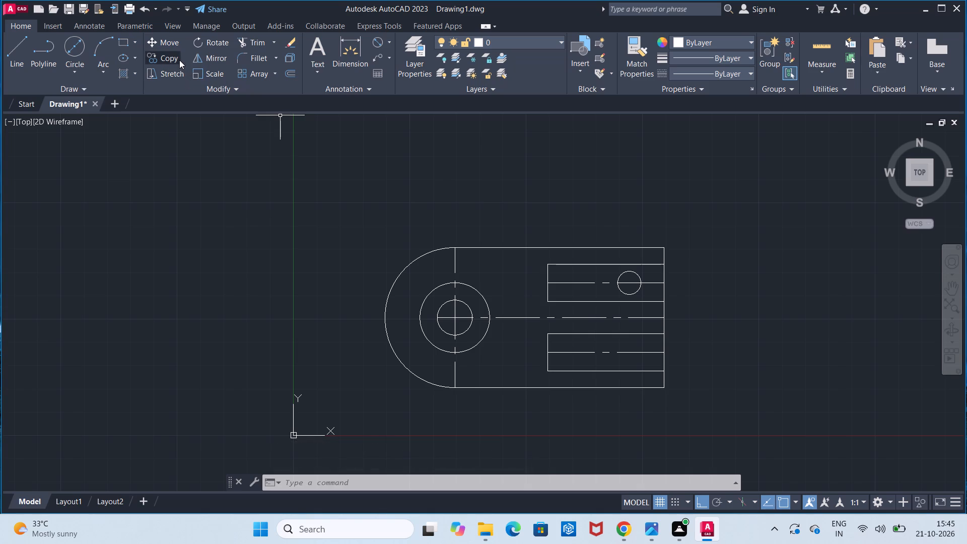
{"action": "left_click", "coordinate": [623, 291]}
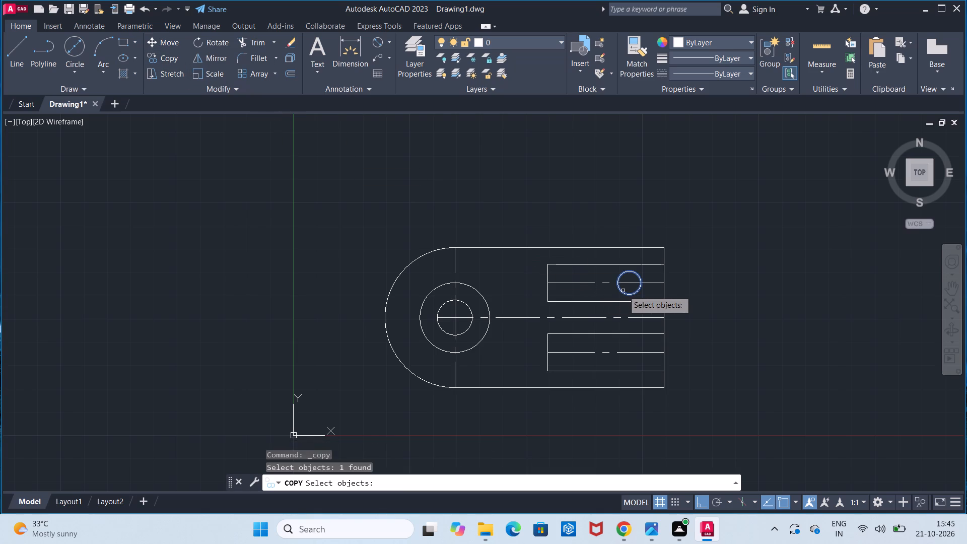
{"action": "key", "text": "Return"}
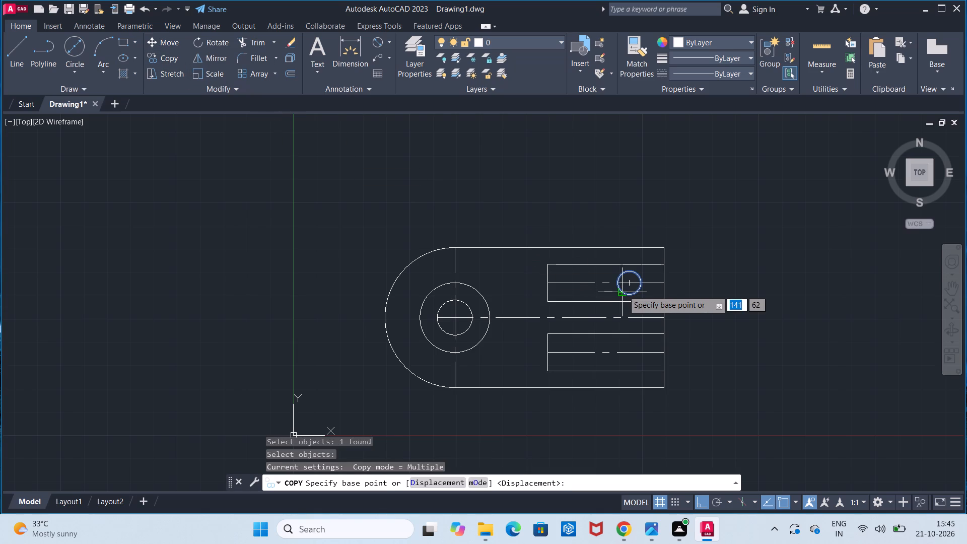
{"action": "left_click", "coordinate": [630, 287]}
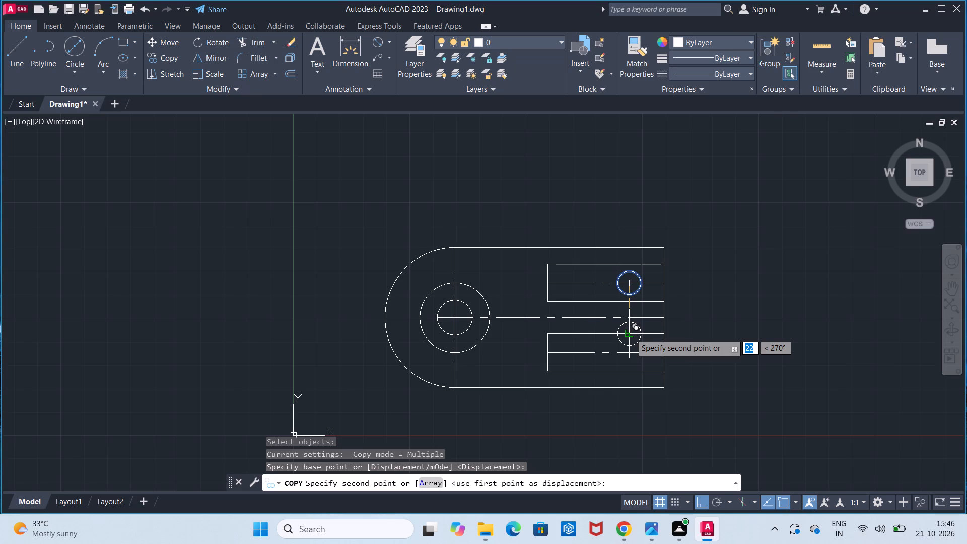
{"action": "key", "text": "3"}
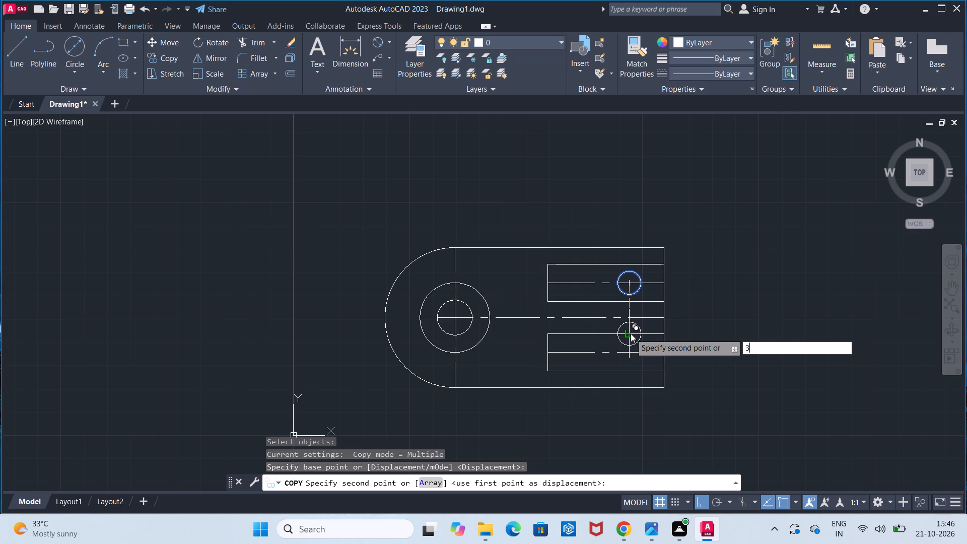
{"action": "key", "text": "0"}
{"action": "key", "text": "Return"}
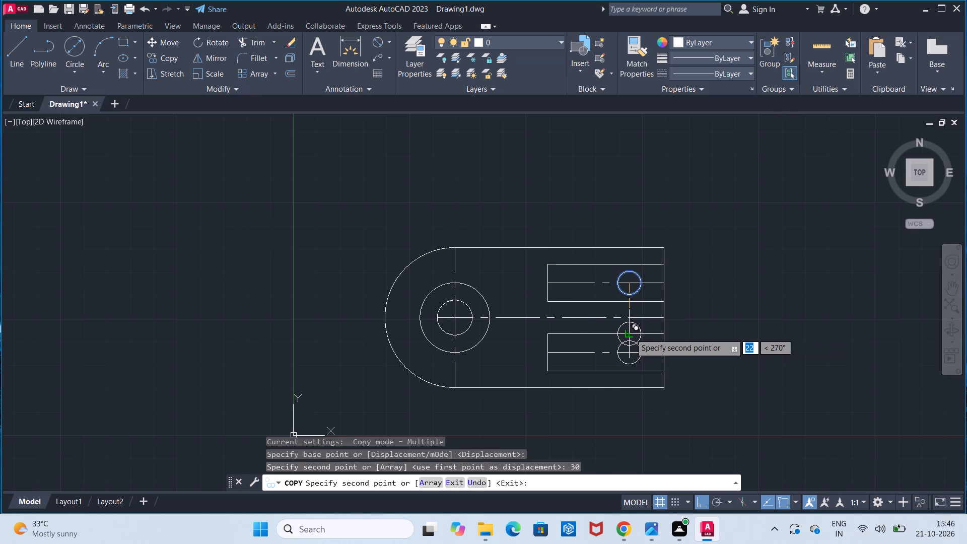
{"action": "key", "text": "Escape"}
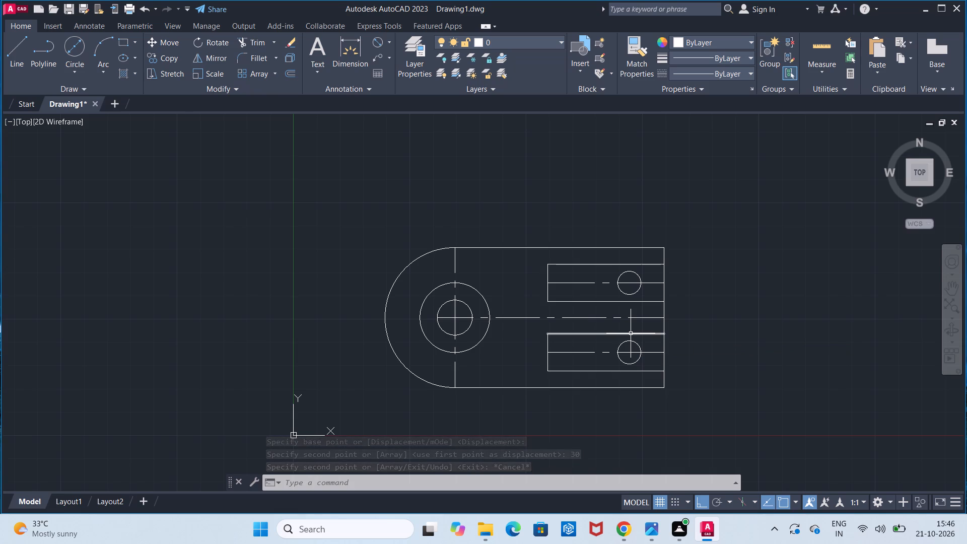
Set the current linetype to CENTER2 and draw a vertical centre line across the upper slot's circle, from its bottom to its top quadrant.
{"action": "scroll", "coordinate": [631, 333], "scroll_direction": "down", "scroll_amount": 1}
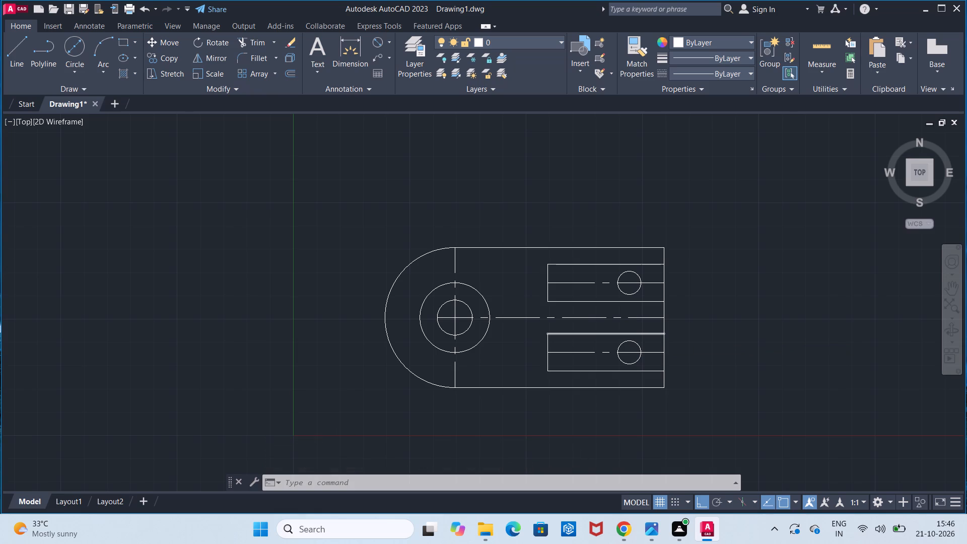
{"action": "scroll", "coordinate": [631, 333], "scroll_direction": "up", "scroll_amount": 2}
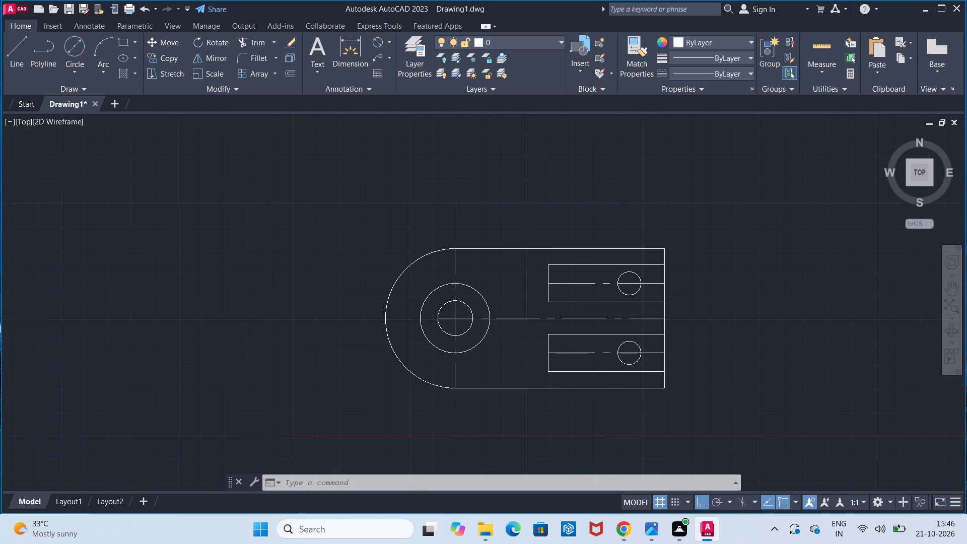
{"action": "left_click", "coordinate": [677, 75]}
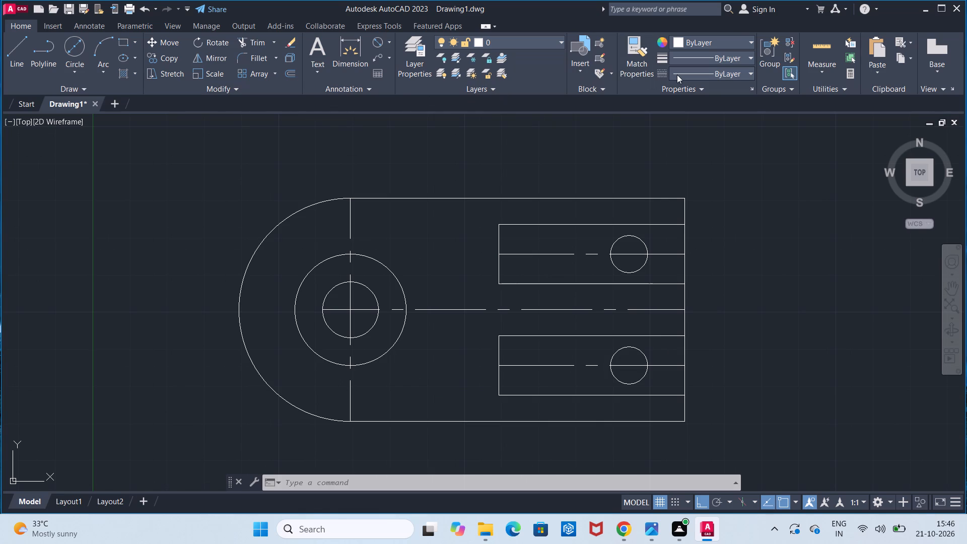
{"action": "left_click", "coordinate": [695, 122]}
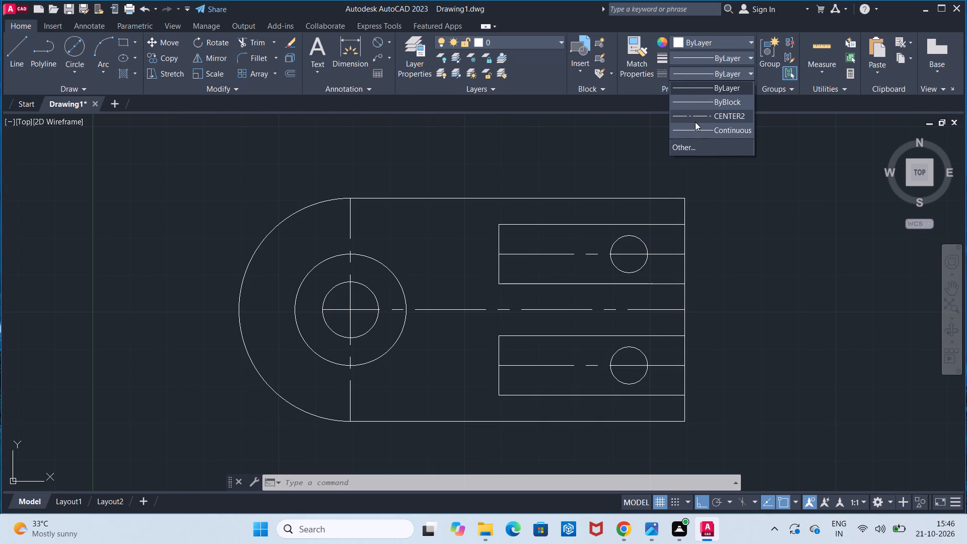
{"action": "left_click", "coordinate": [24, 52]}
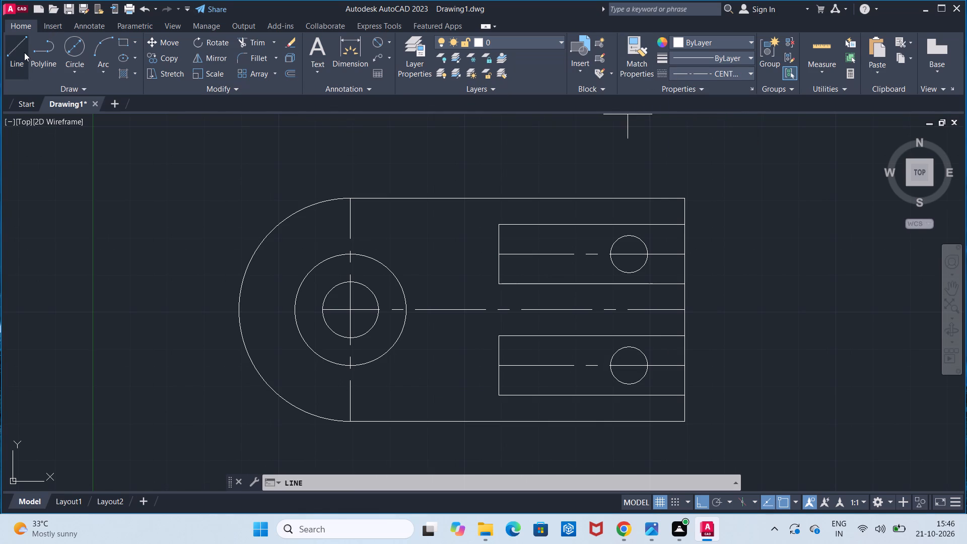
{"action": "left_click", "coordinate": [629, 268]}
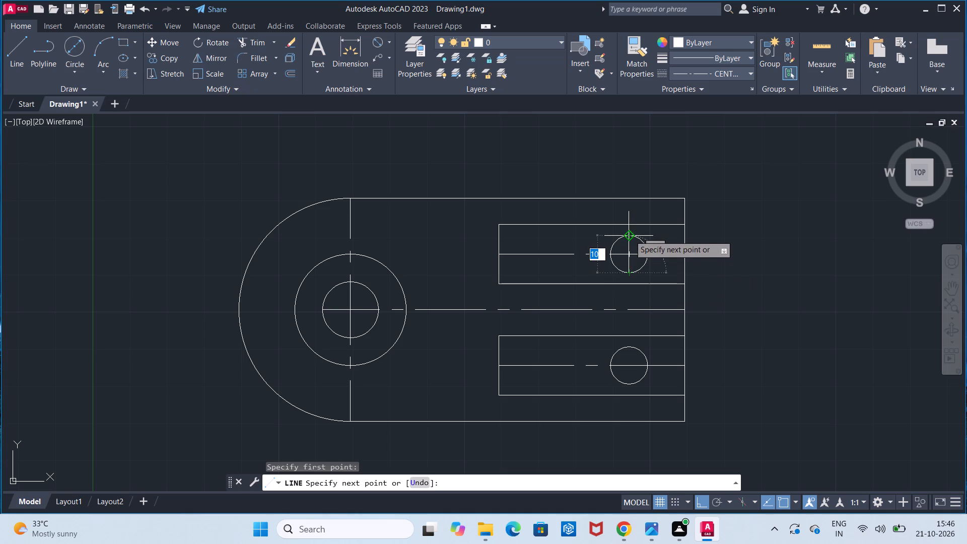
{"action": "left_click", "coordinate": [630, 235]}
{"action": "key", "text": "Escape"}
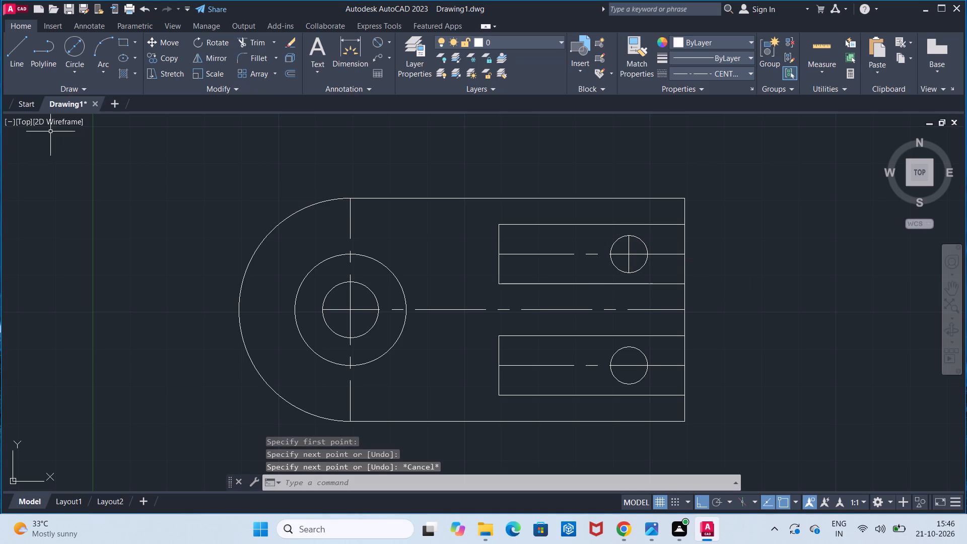
Draw a vertical CENTER2 centre line across the lower slot's circle, from its bottom to its top quadrant.
{"action": "left_click", "coordinate": [20, 70]}
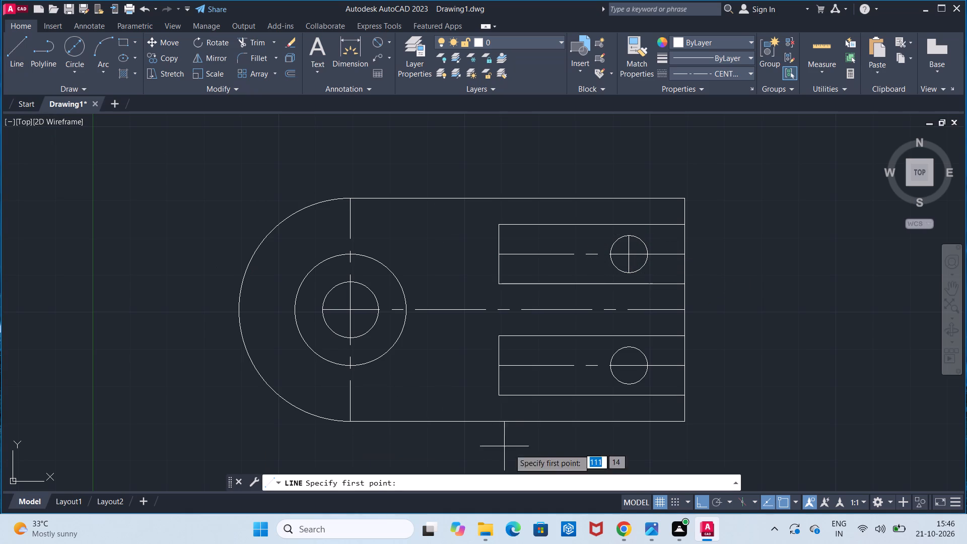
{"action": "left_click", "coordinate": [626, 382]}
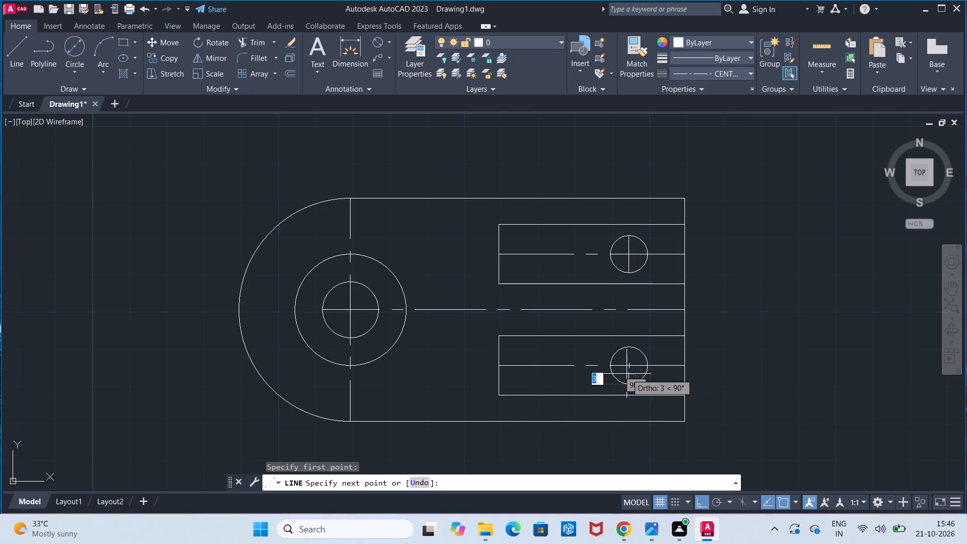
{"action": "left_click", "coordinate": [628, 350]}
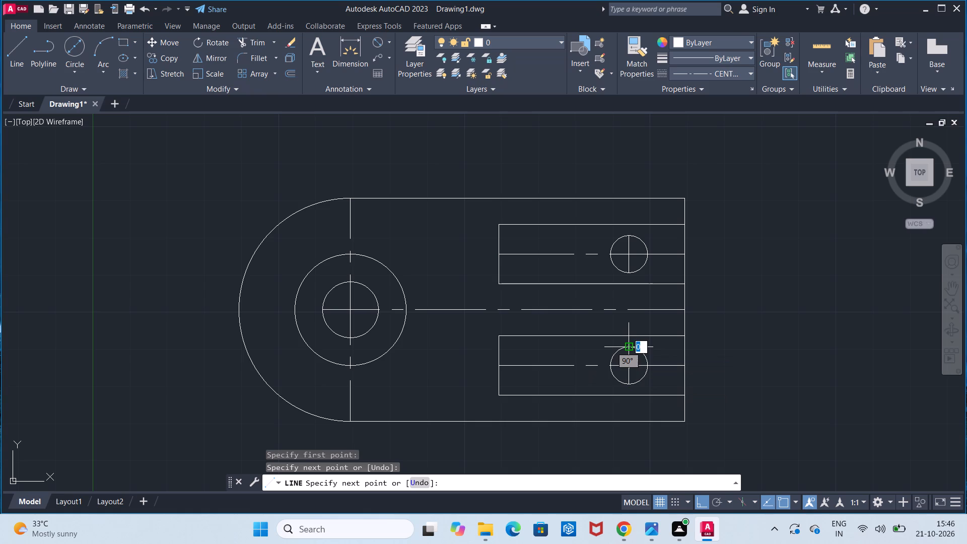
{"action": "key", "text": "Escape"}
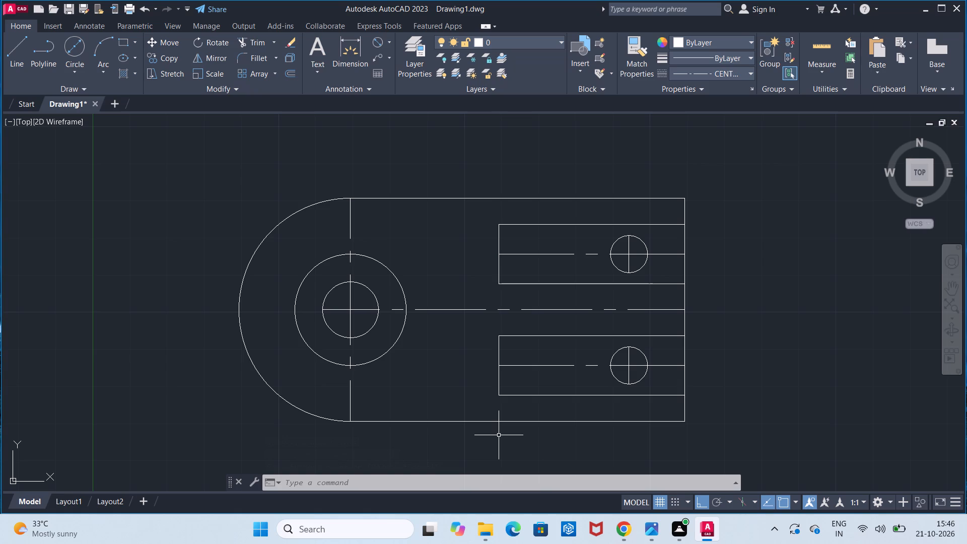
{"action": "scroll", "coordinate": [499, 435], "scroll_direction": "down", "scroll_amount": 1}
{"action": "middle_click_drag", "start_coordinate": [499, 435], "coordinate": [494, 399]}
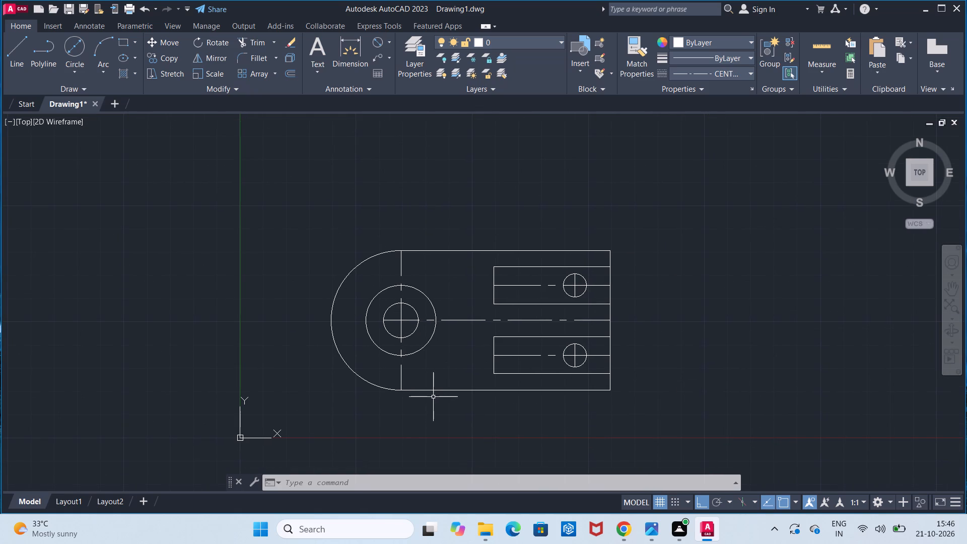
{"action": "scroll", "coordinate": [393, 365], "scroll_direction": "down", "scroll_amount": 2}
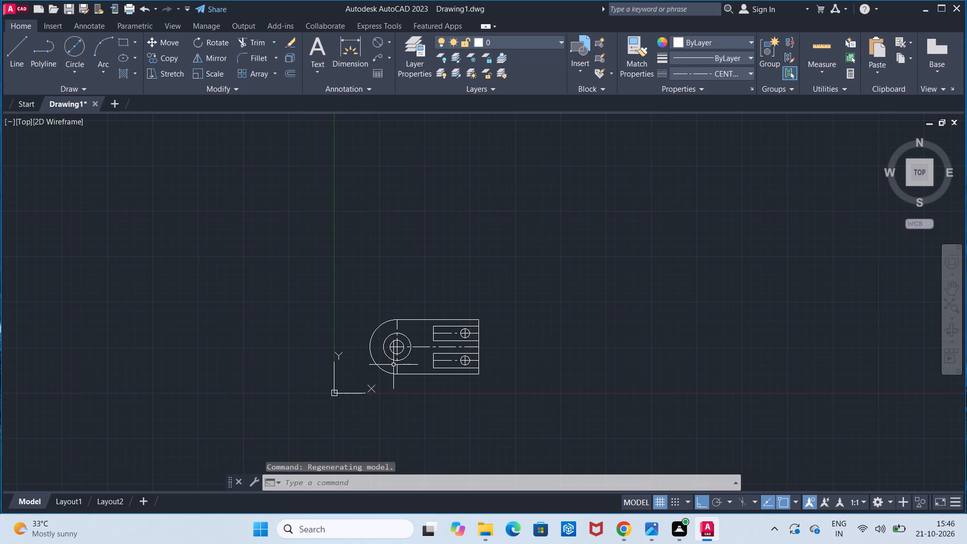
Draw a 22 mm vertical line above the plate, aligned with the leftmost point of its rounded end.
{"action": "middle_click_drag", "start_coordinate": [401, 306], "coordinate": [402, 335]}
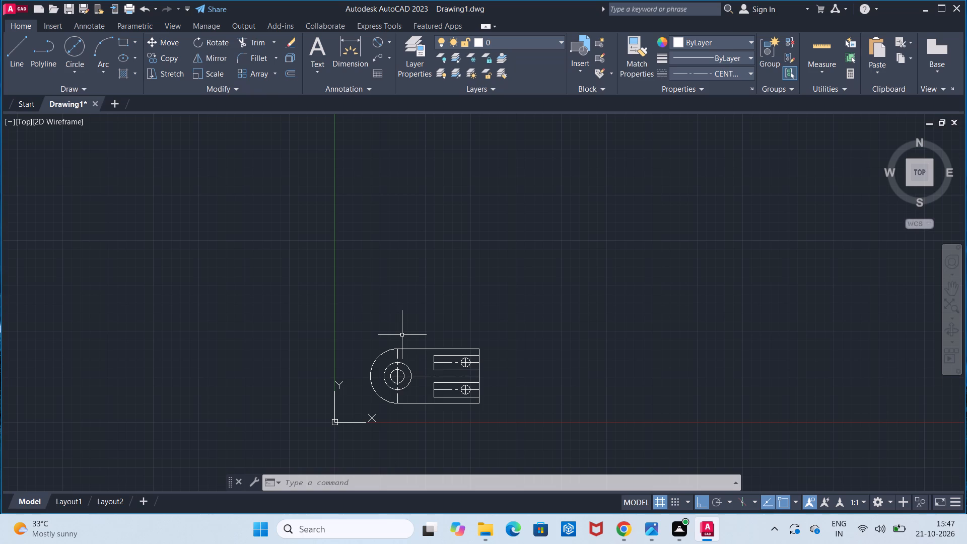
{"action": "left_click", "coordinate": [9, 66]}
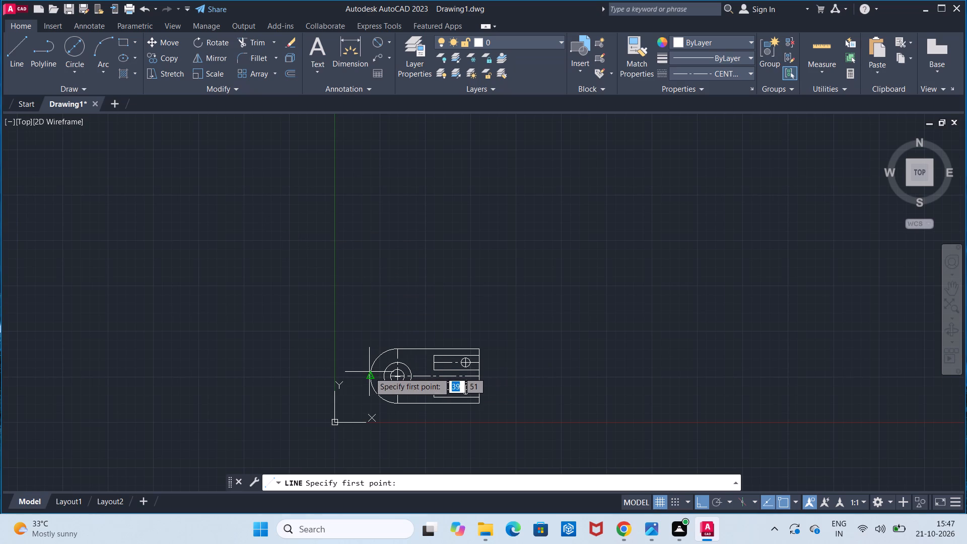
{"action": "left_click", "coordinate": [371, 311]}
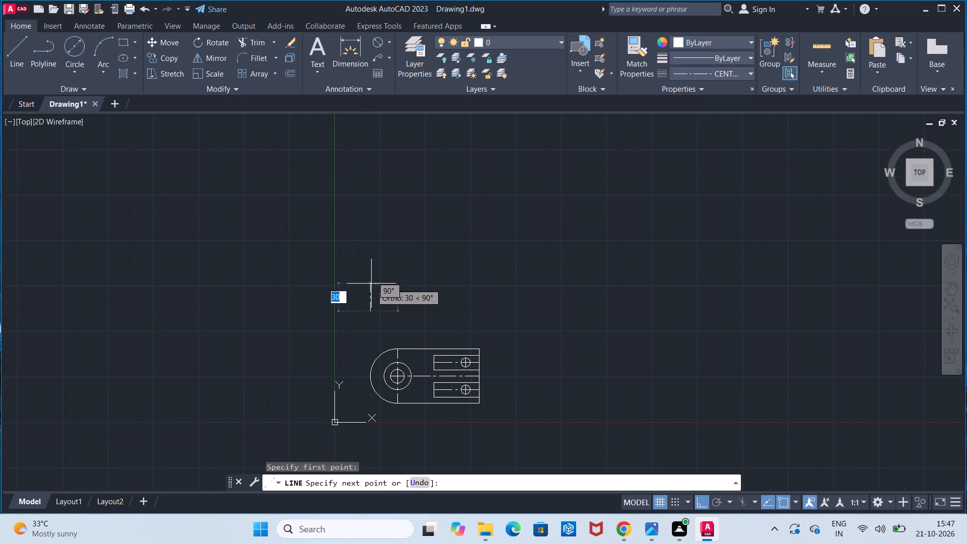
{"action": "type", "text": "22"}
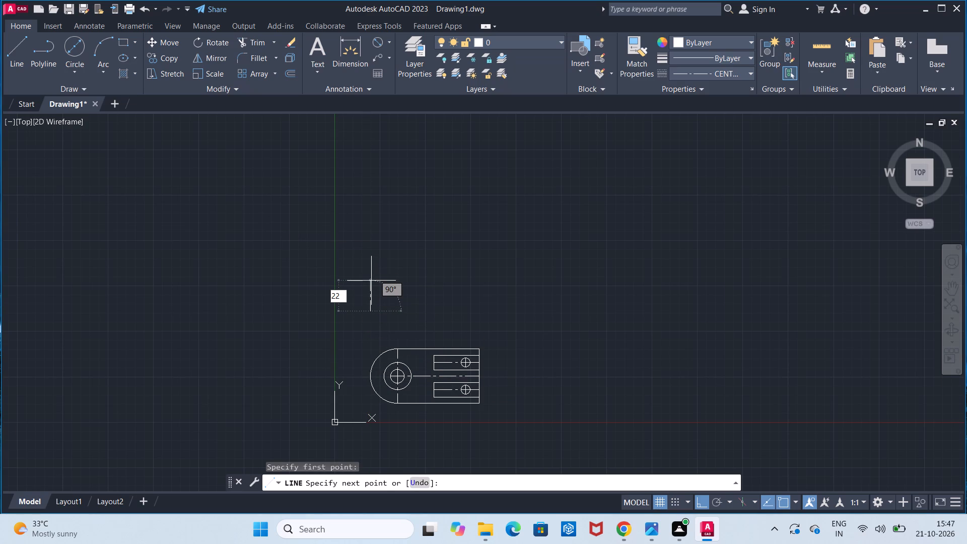
{"action": "key", "text": "Return"}
{"action": "key", "text": "Escape"}
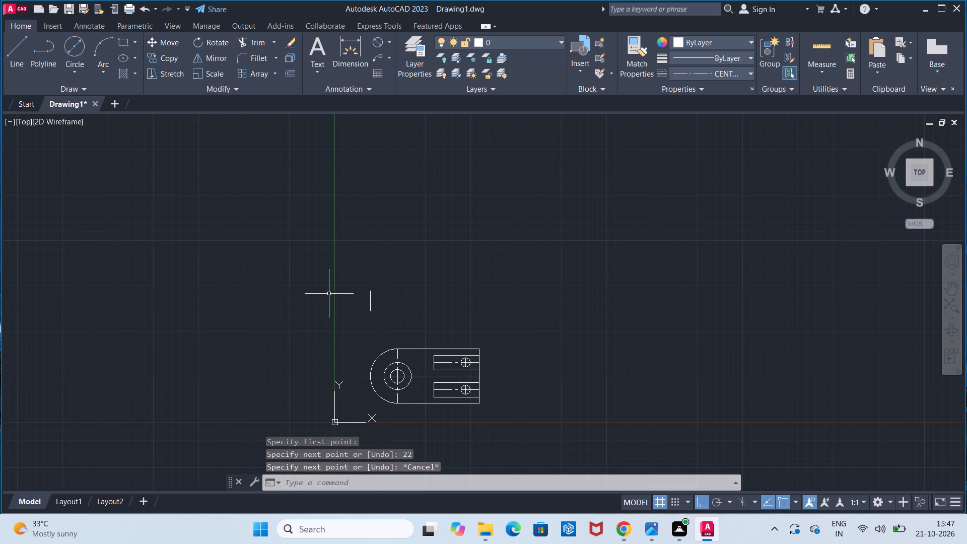
Measure the new vertical line's length with a linear dimension between its endpoints, without placing the dimension.
{"action": "scroll", "coordinate": [329, 294], "scroll_direction": "up", "scroll_amount": 2}
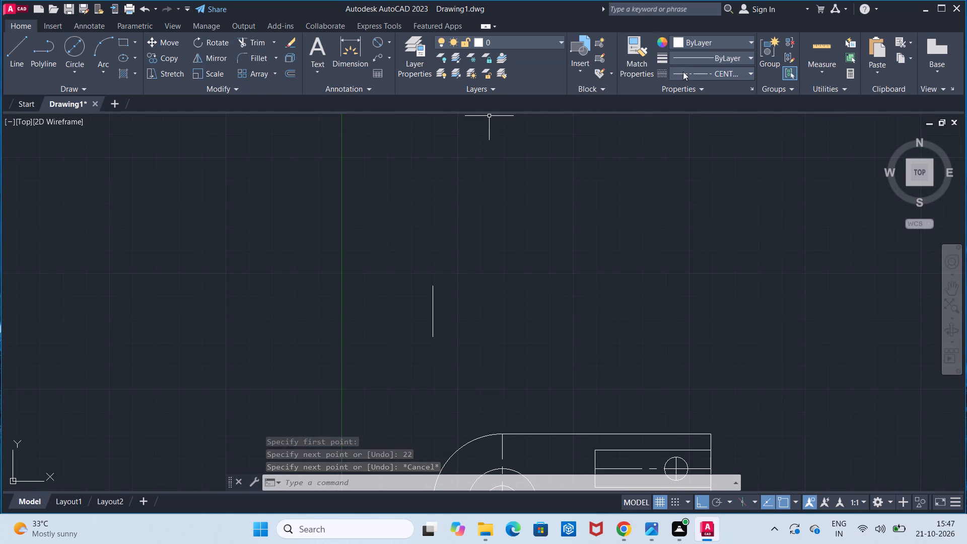
{"action": "left_click", "coordinate": [391, 47]}
{"action": "left_click", "coordinate": [391, 62]}
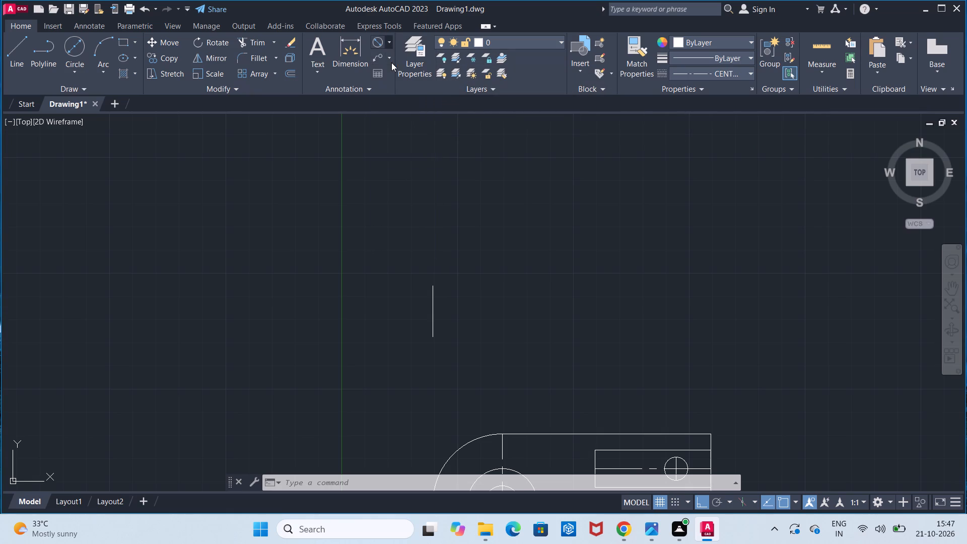
{"action": "left_click", "coordinate": [431, 284]}
{"action": "left_click", "coordinate": [434, 338]}
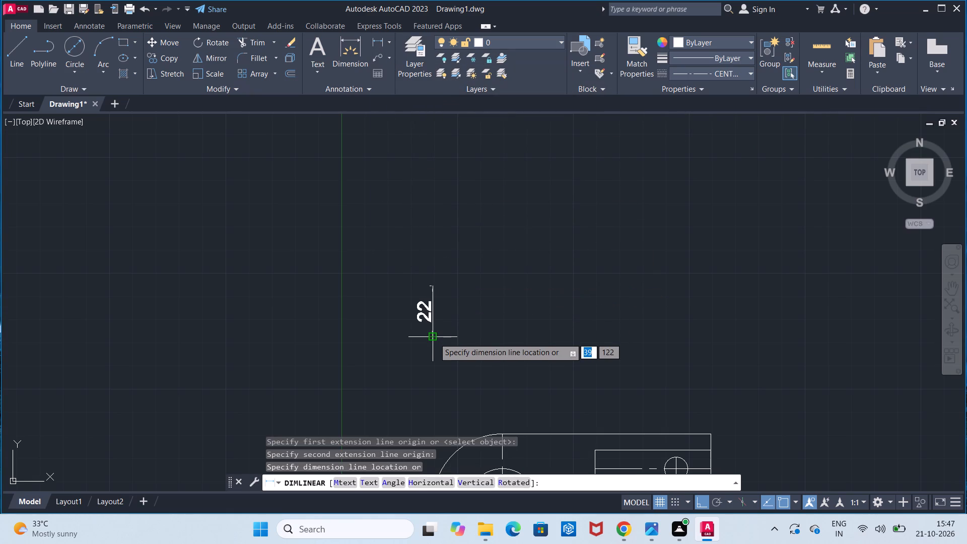
{"action": "key", "text": "Escape"}
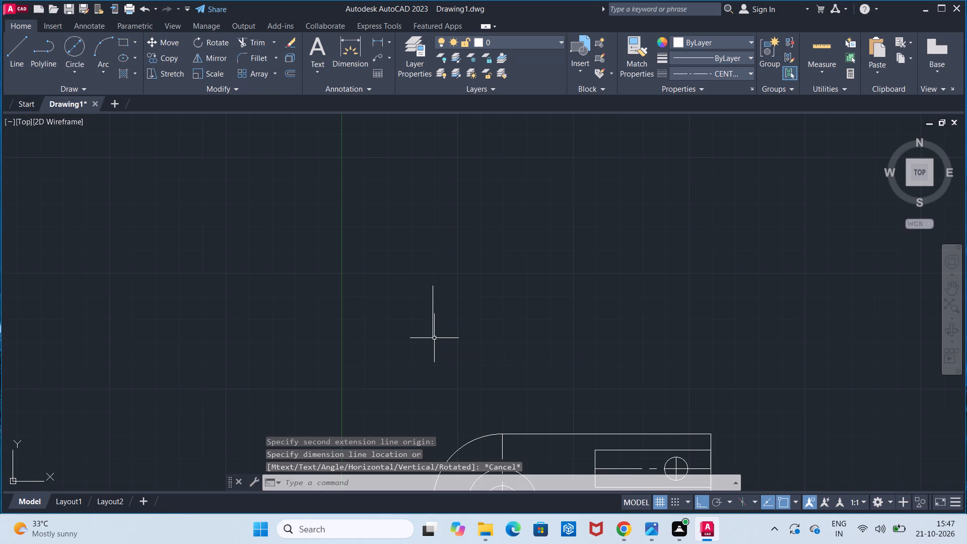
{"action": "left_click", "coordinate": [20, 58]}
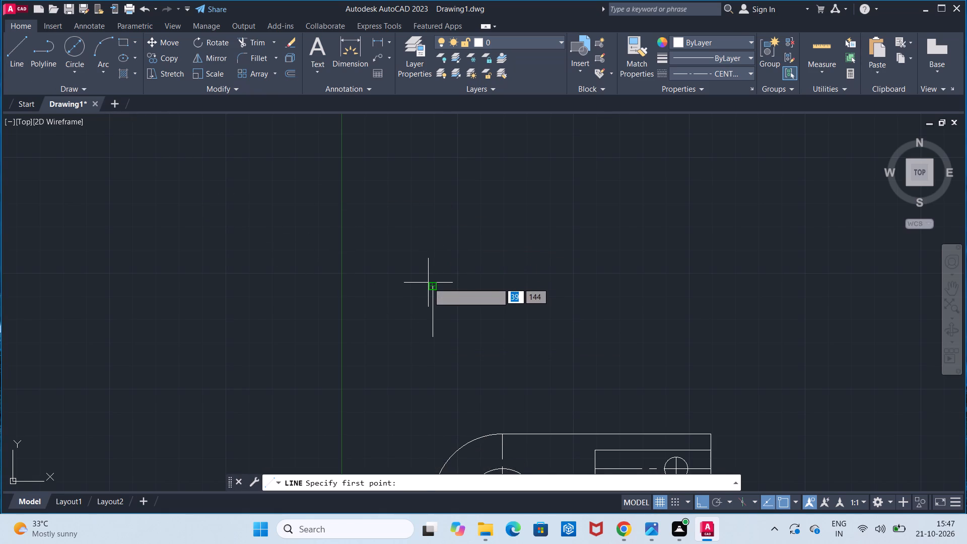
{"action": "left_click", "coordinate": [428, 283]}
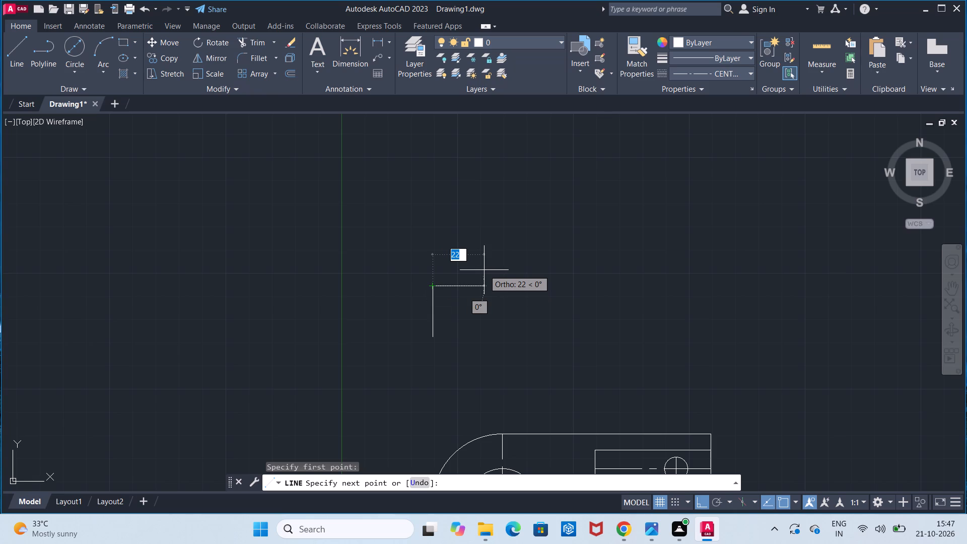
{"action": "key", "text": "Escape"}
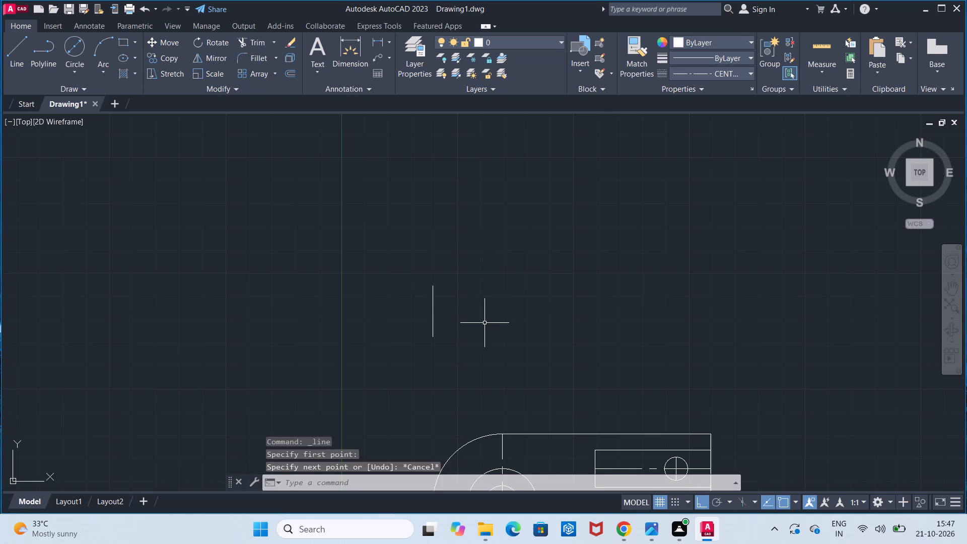
Extend the plate's main horizontal centre line leftward from the larger concentric circle to the rounded end.
{"action": "middle_click_drag", "start_coordinate": [485, 323], "coordinate": [523, 226]}
{"action": "middle_click_drag", "start_coordinate": [523, 219], "coordinate": [522, 211]}
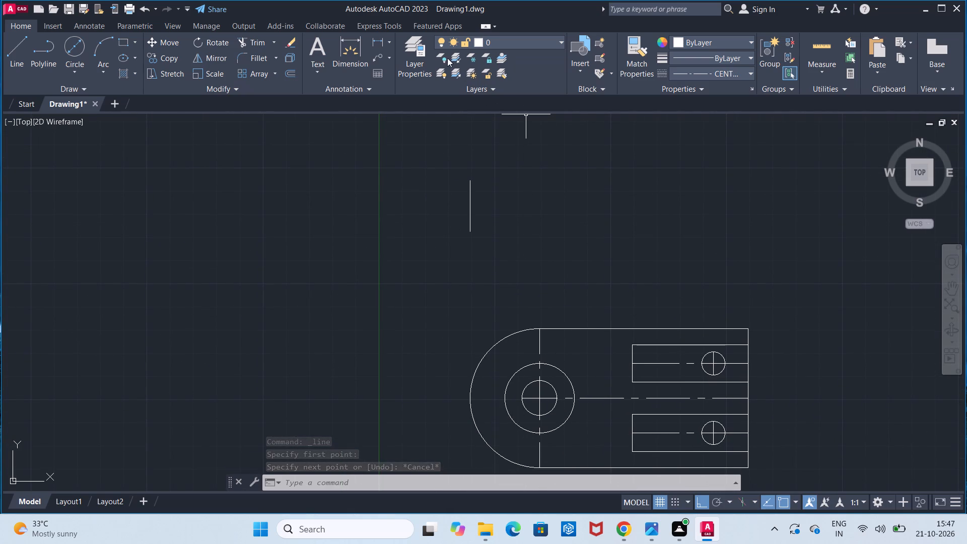
{"action": "left_click", "coordinate": [273, 41]}
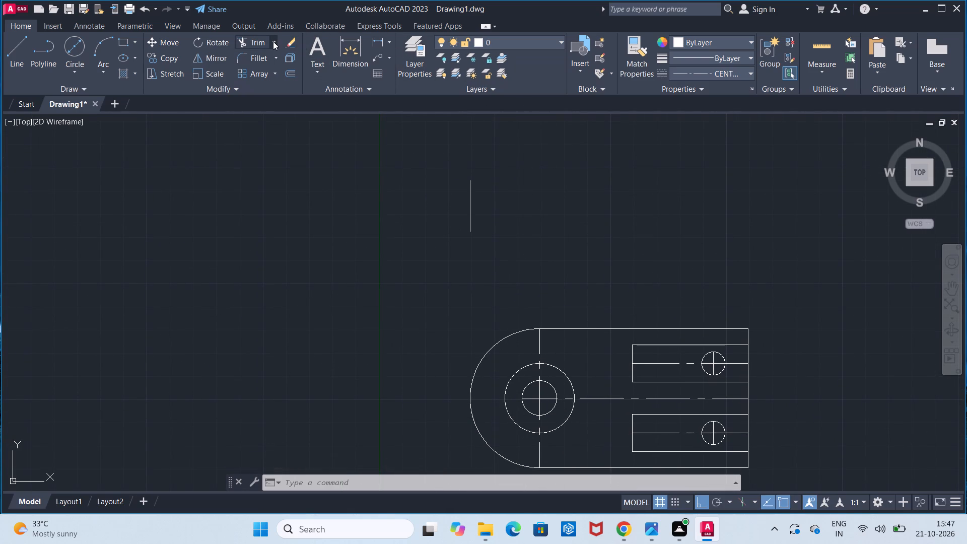
{"action": "left_click", "coordinate": [284, 89]}
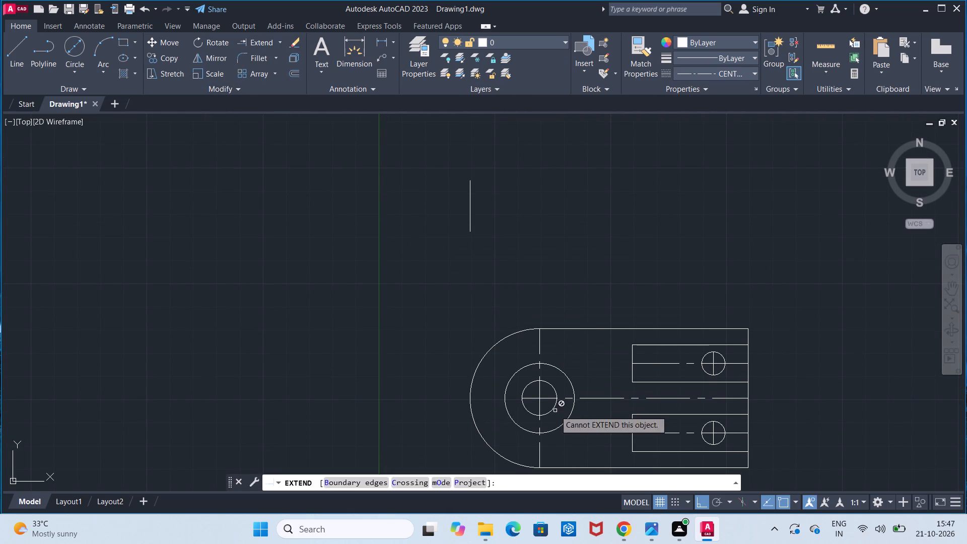
{"action": "left_click", "coordinate": [533, 397]}
{"action": "left_click", "coordinate": [531, 397]}
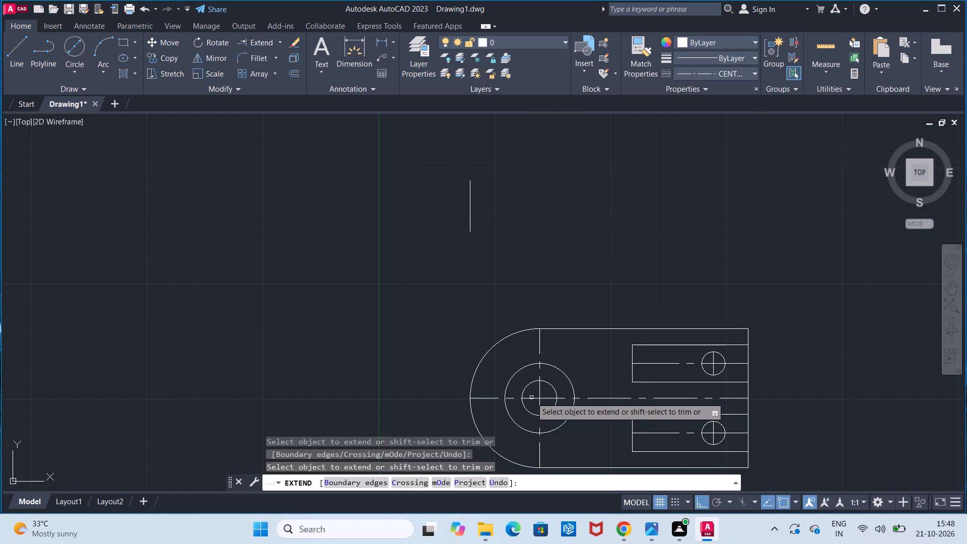
{"action": "key", "text": "Escape"}
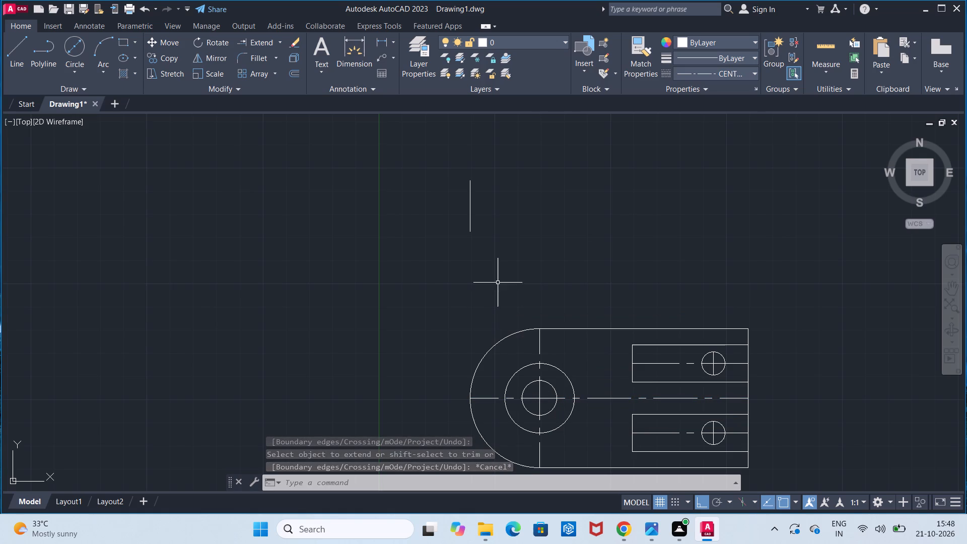
Measure the horizontal distance from the plate's rounded end to the larger concentric circle with a linear dimension, without placing it.
{"action": "left_click", "coordinate": [382, 44]}
{"action": "left_click", "coordinate": [468, 398]}
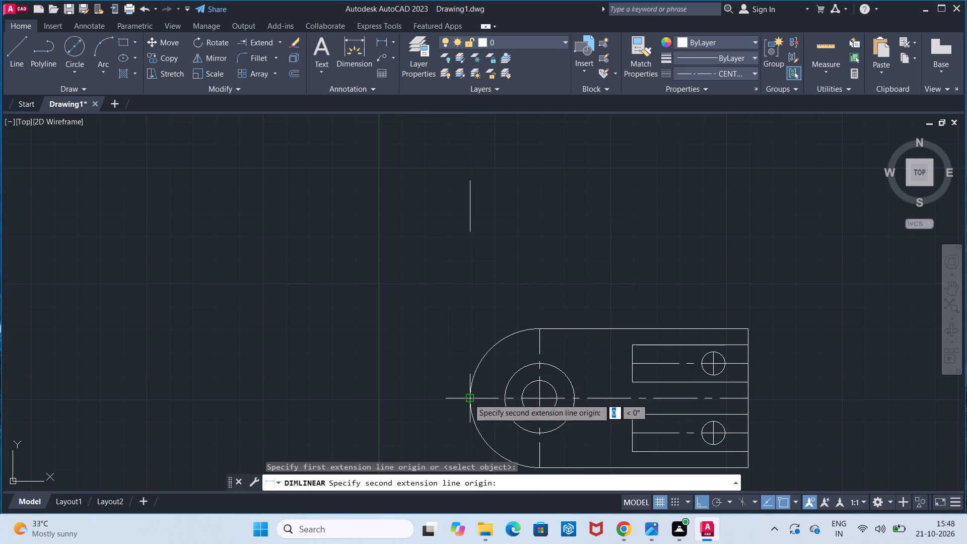
{"action": "left_click", "coordinate": [505, 398]}
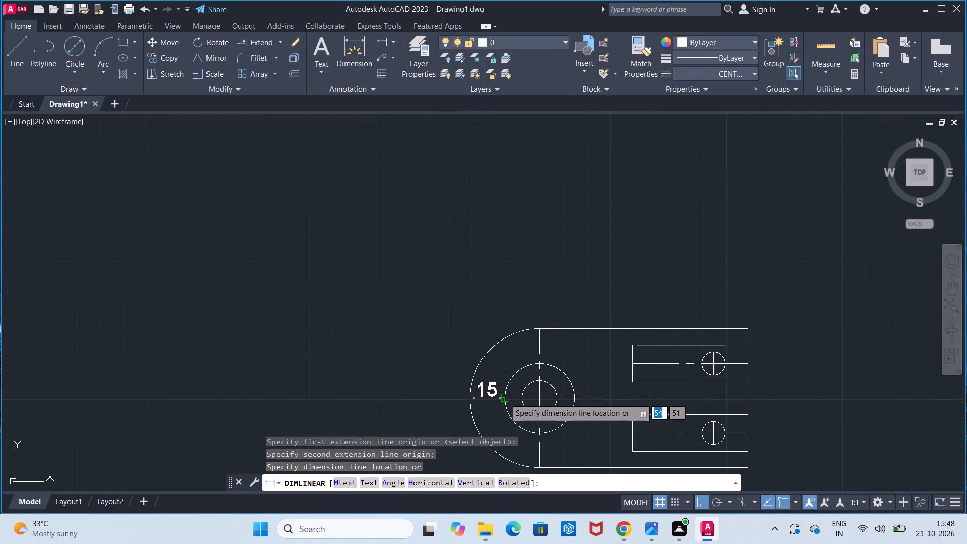
{"action": "key", "text": "Escape"}
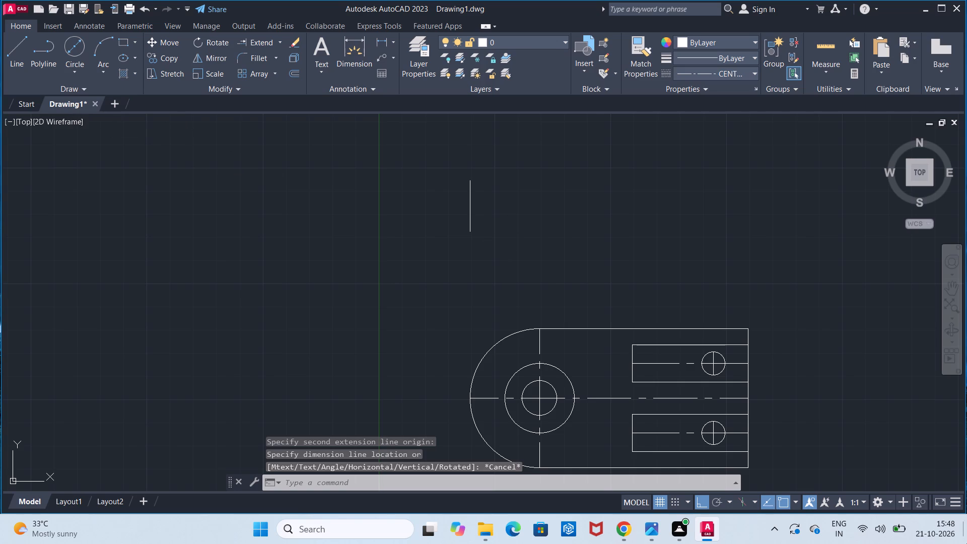
Draw a 15 mm horizontal line to the right from the top end of the 22 mm vertical line.
{"action": "left_click", "coordinate": [14, 54]}
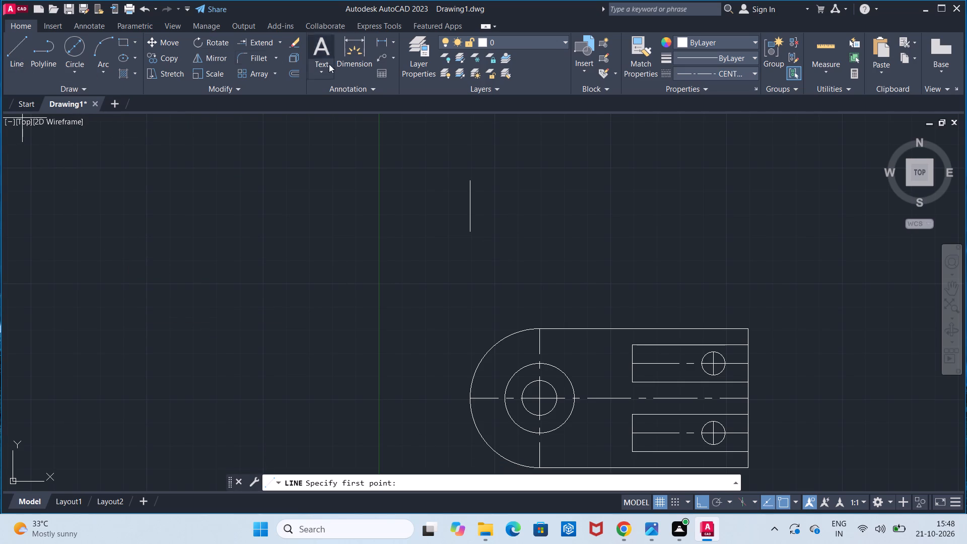
{"action": "left_click", "coordinate": [473, 179]}
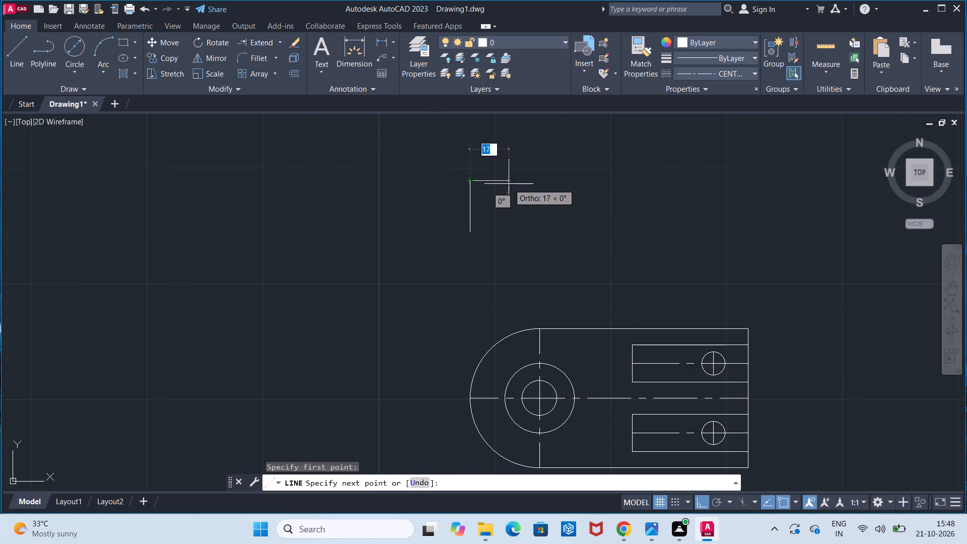
{"action": "type", "text": "15"}
{"action": "key", "text": "Return"}
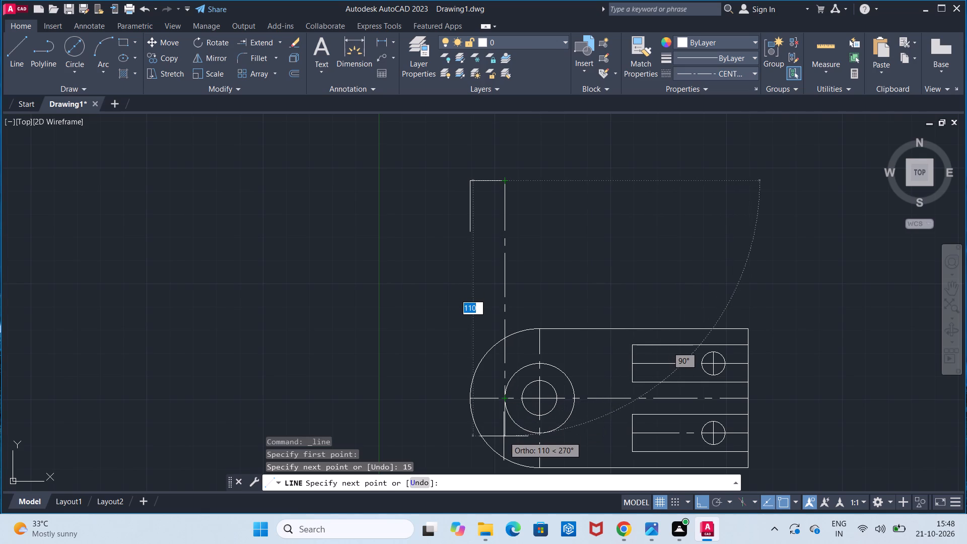
{"action": "key", "text": "Escape"}
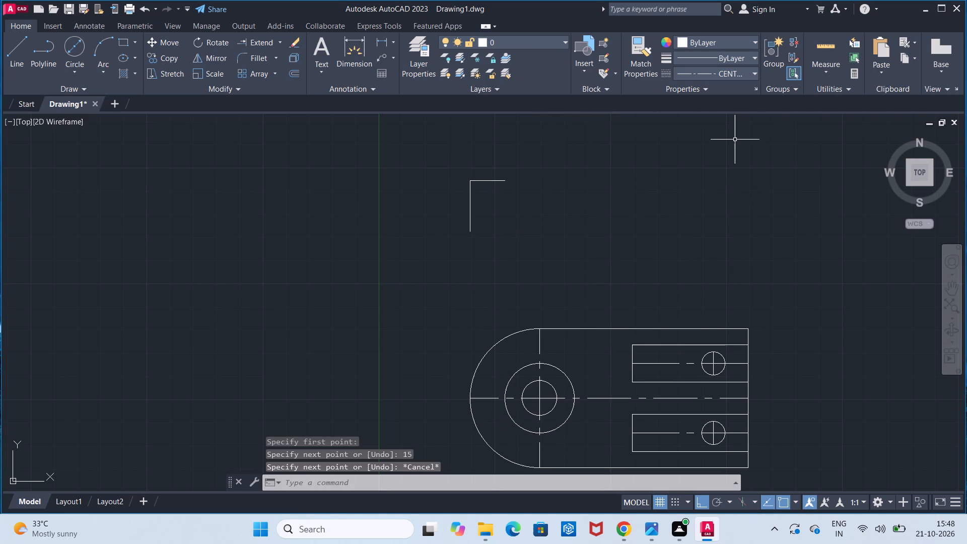
Set the current linetype to ByLayer.
{"action": "left_click", "coordinate": [731, 66]}
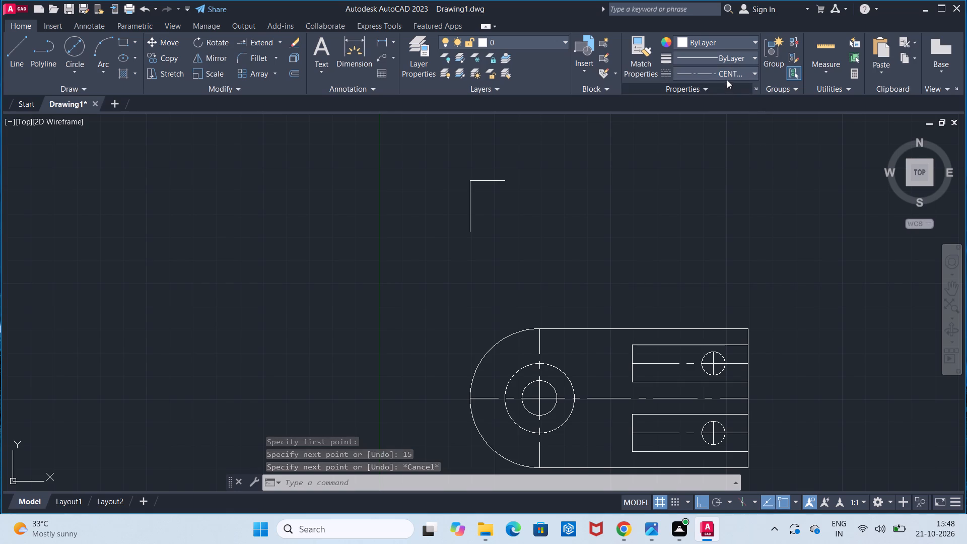
{"action": "left_click", "coordinate": [727, 77]}
{"action": "left_click", "coordinate": [727, 87]}
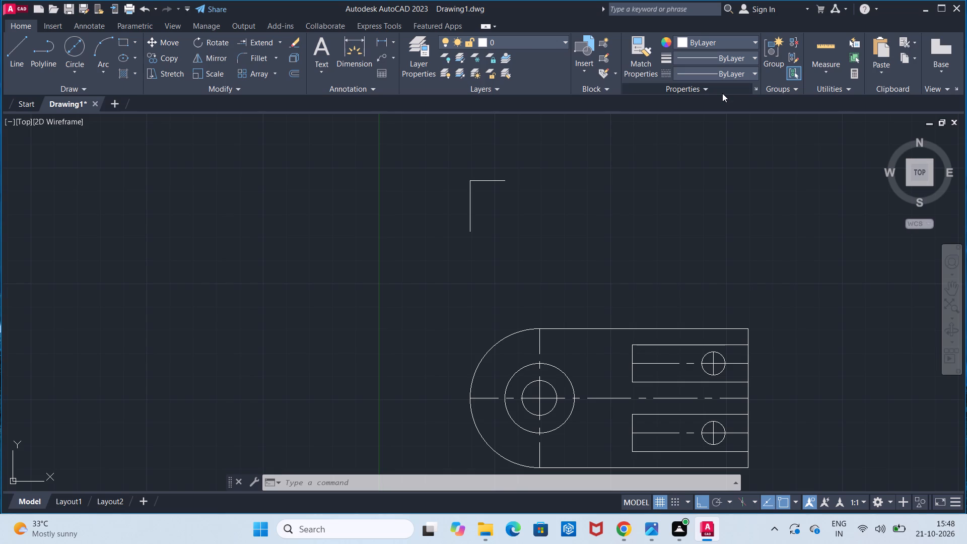
{"action": "left_click", "coordinate": [17, 72]}
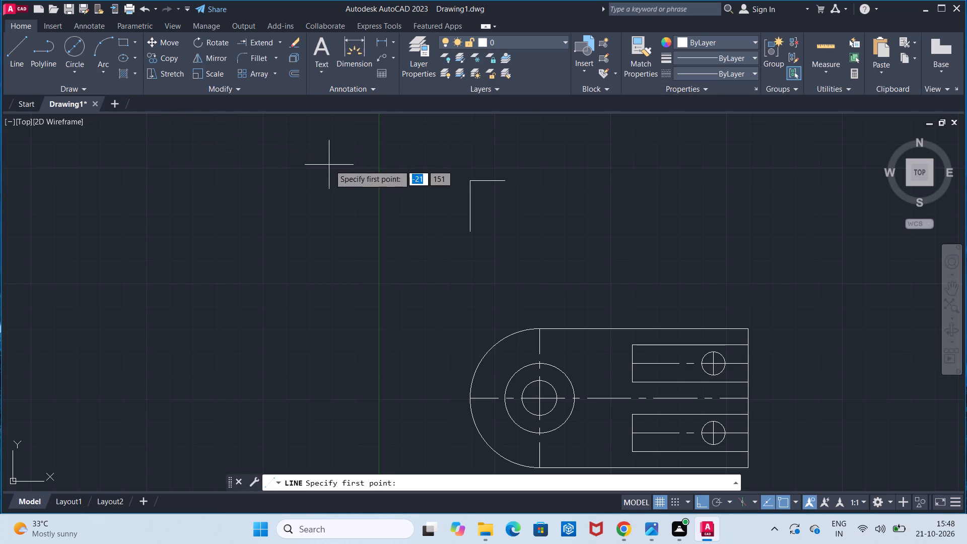
{"action": "key", "text": "Escape"}
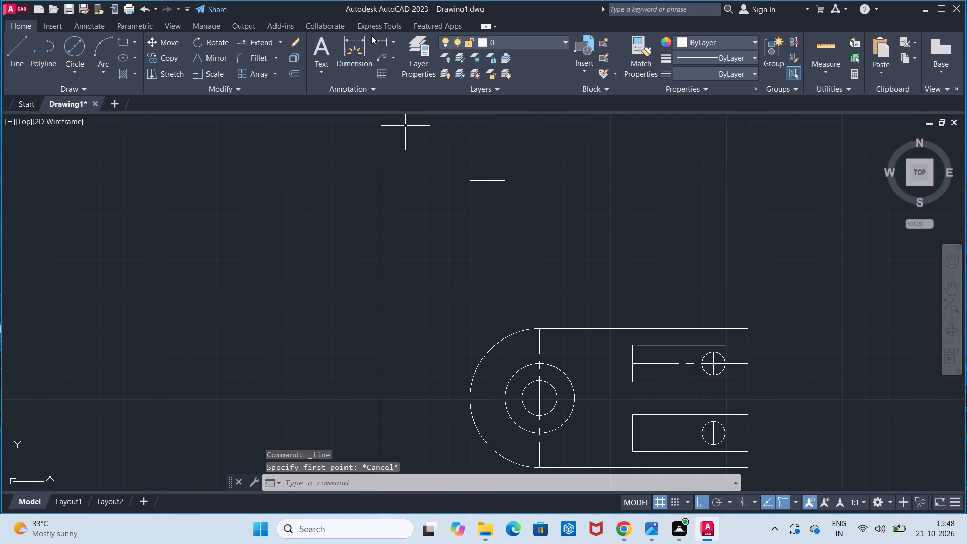
Measure the vertical line above the plate again with a linear dimension, without placing the dimension.
{"action": "left_click", "coordinate": [382, 43]}
{"action": "left_click", "coordinate": [465, 180]}
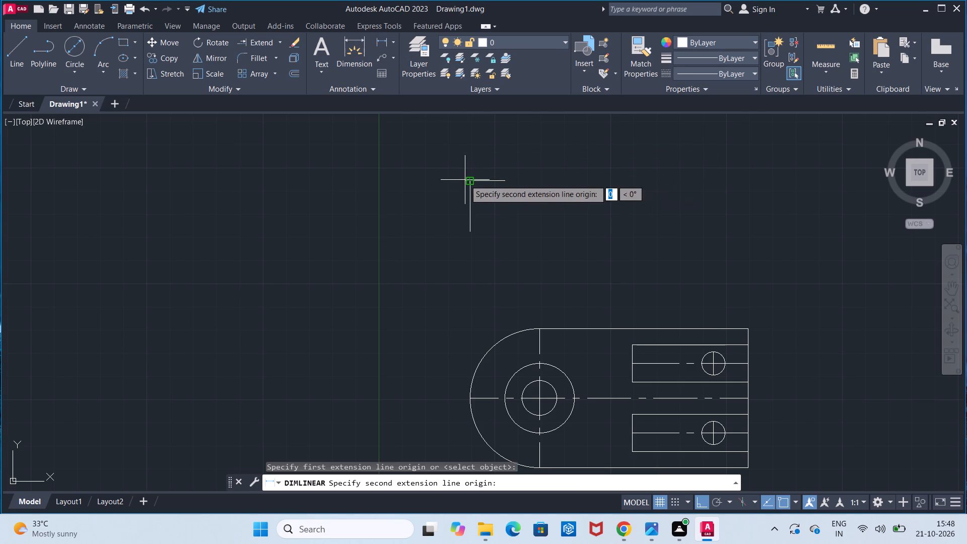
{"action": "left_click", "coordinate": [470, 226]}
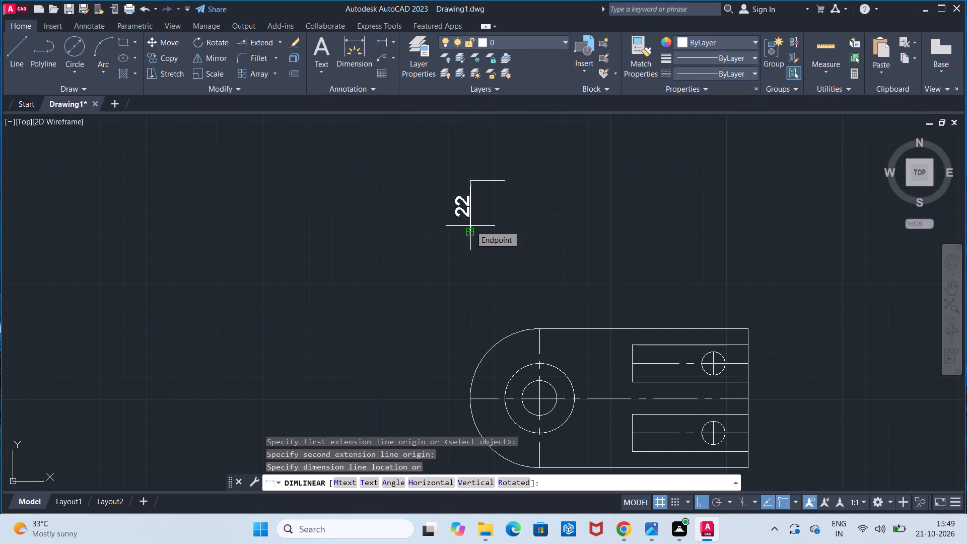
{"action": "key", "text": "Escape"}
Draw a 13 mm line upward from the right end of the 15 mm line, continuing with a 30 mm horizontal line to the right.
{"action": "left_click", "coordinate": [12, 61]}
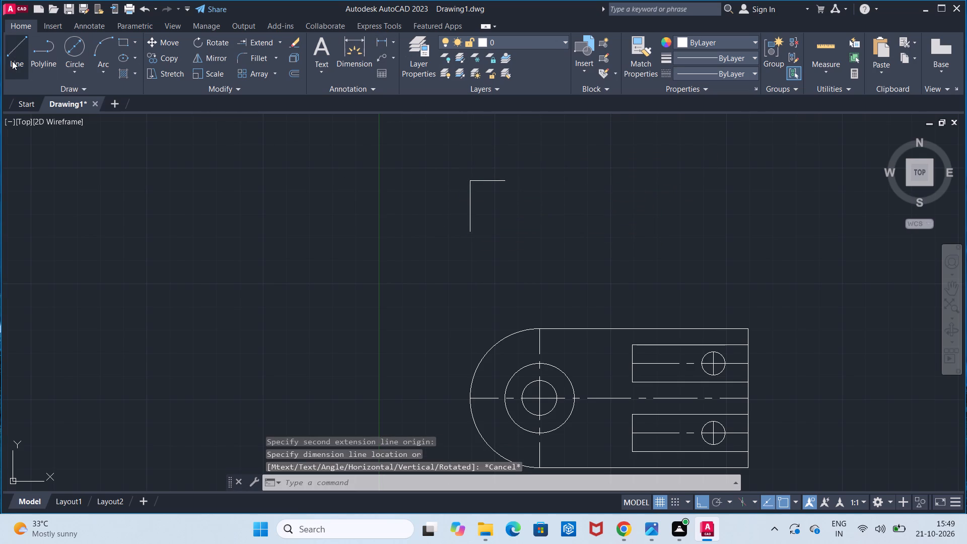
{"action": "left_click", "coordinate": [505, 178]}
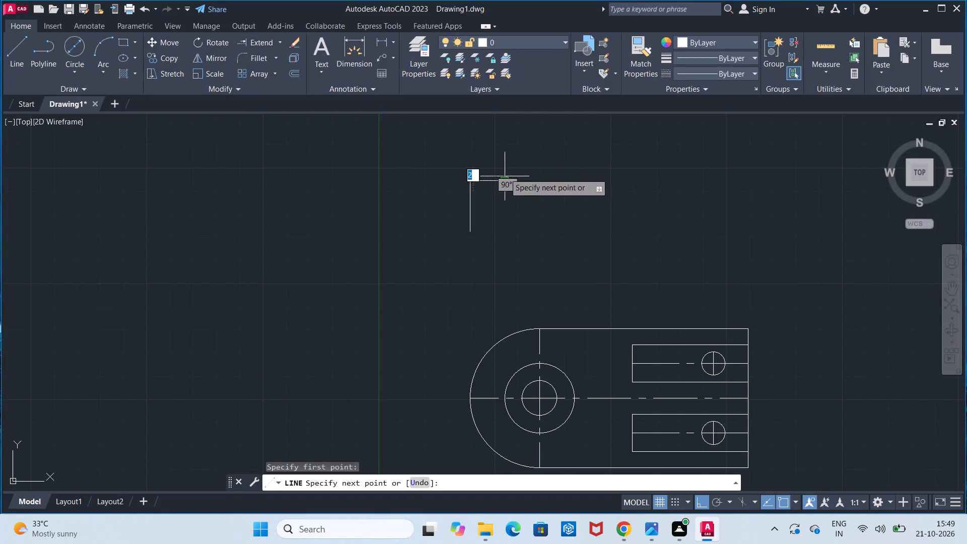
{"action": "key", "text": "1"}
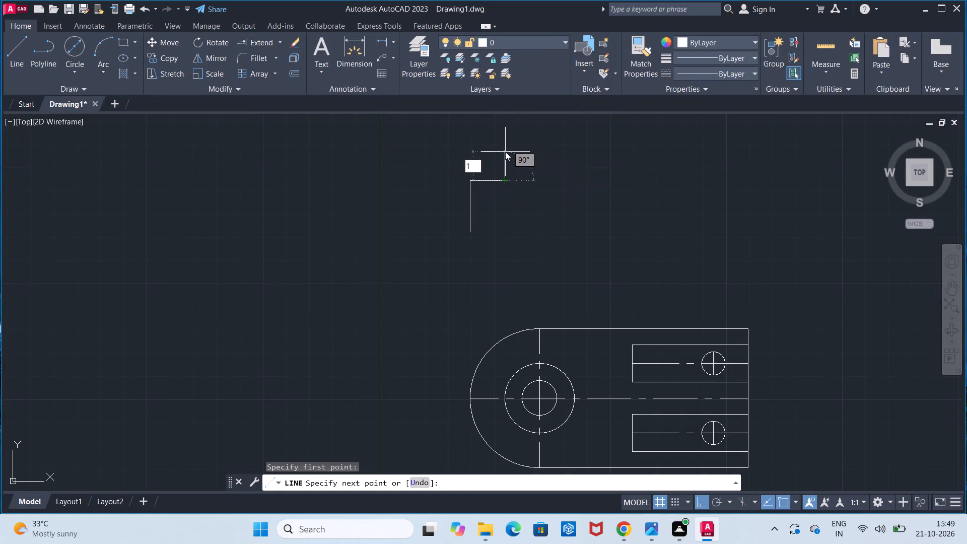
{"action": "key", "text": "3"}
{"action": "key", "text": "Return"}
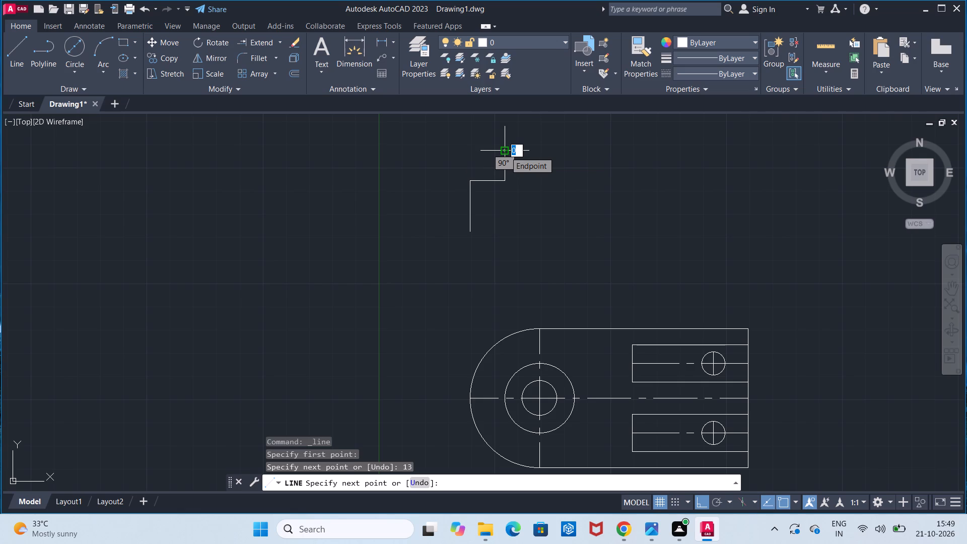
{"action": "key", "text": "3"}
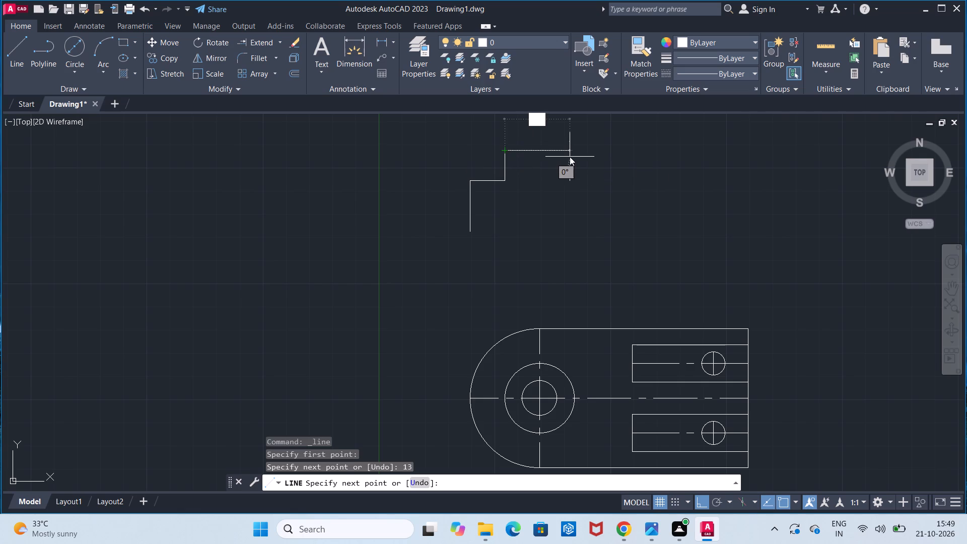
{"action": "key", "text": "0"}
{"action": "key", "text": "Return"}
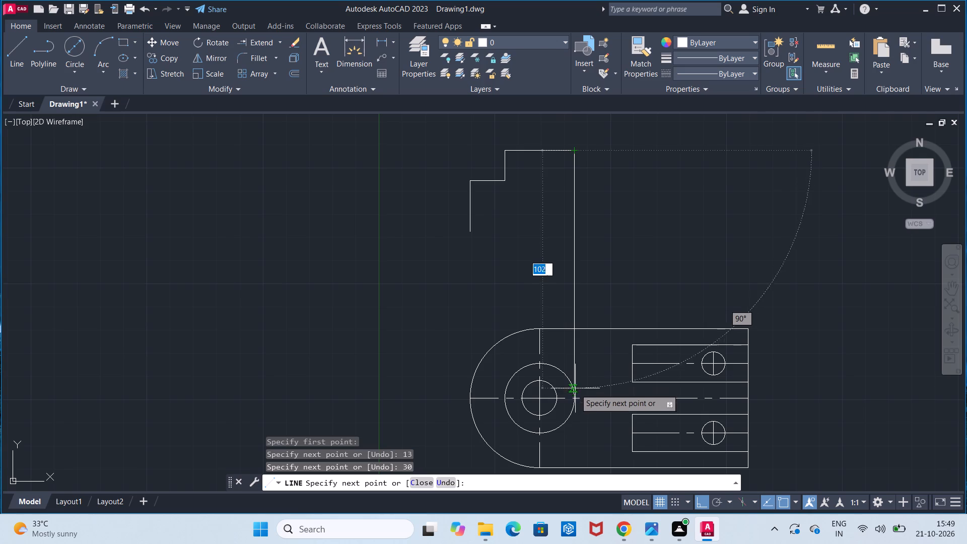
{"action": "key", "text": "Escape"}
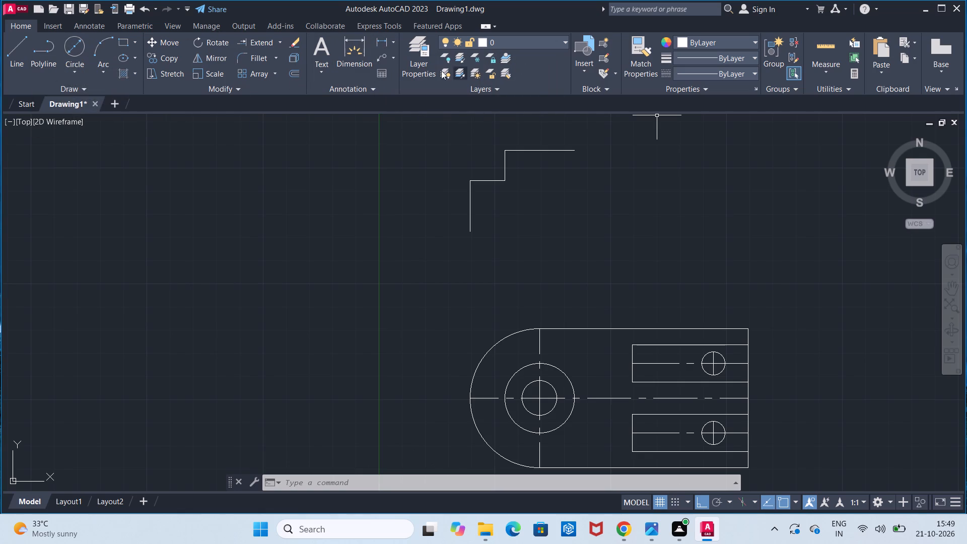
Measure the height of the upper step's vertical line with a linear dimension, without placing the dimension.
{"action": "left_click", "coordinate": [387, 44]}
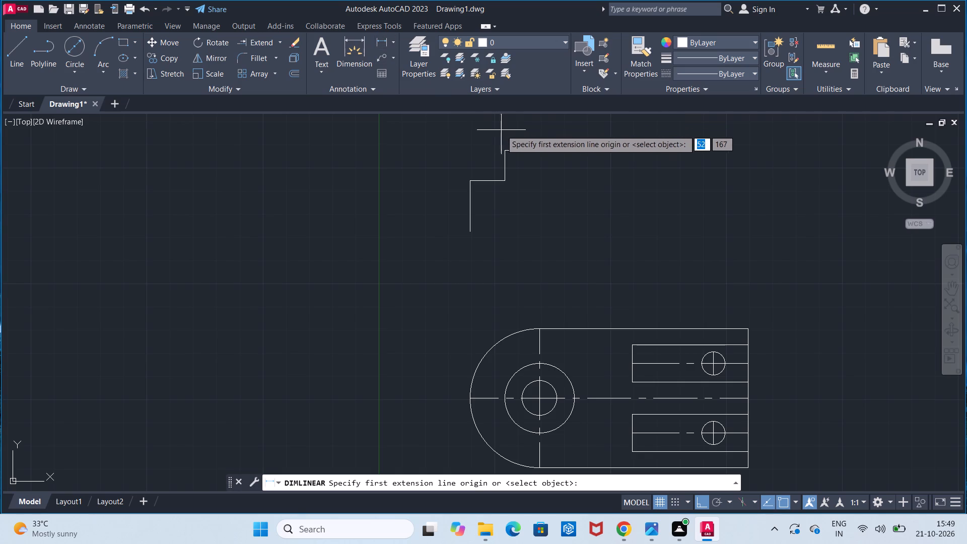
{"action": "left_click", "coordinate": [506, 147]}
{"action": "left_click", "coordinate": [506, 175]}
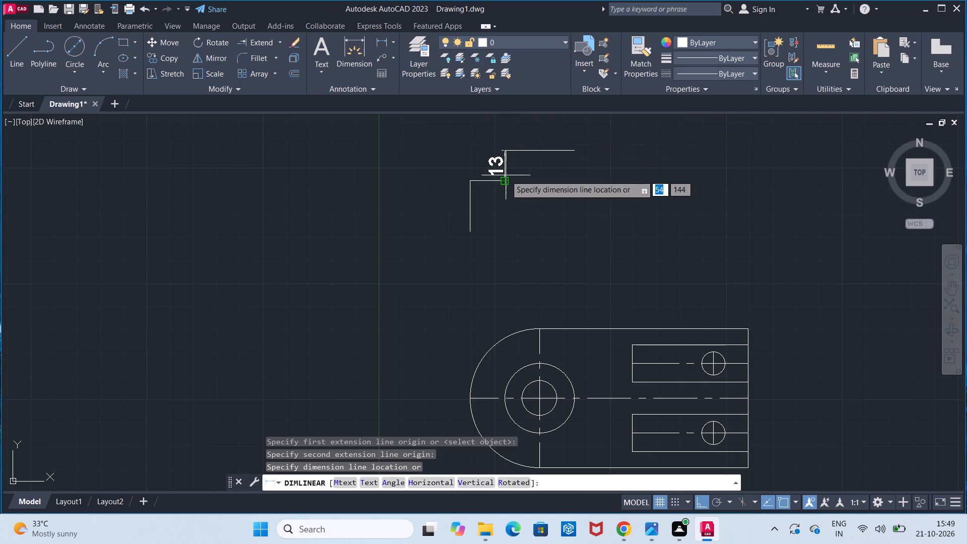
{"action": "key", "text": "Escape"}
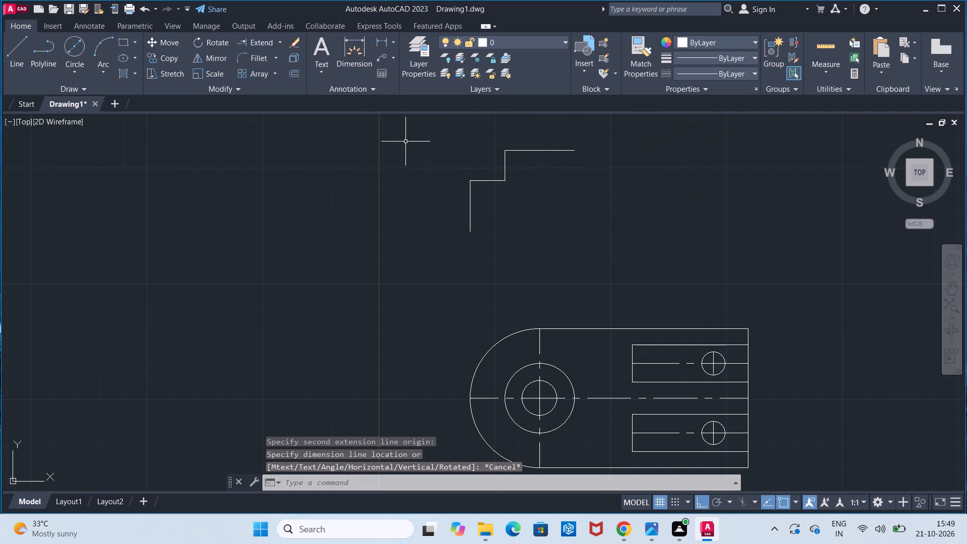
Draw a 13 mm vertical line downward from the right end of the 30 mm top line.
{"action": "left_click", "coordinate": [24, 60]}
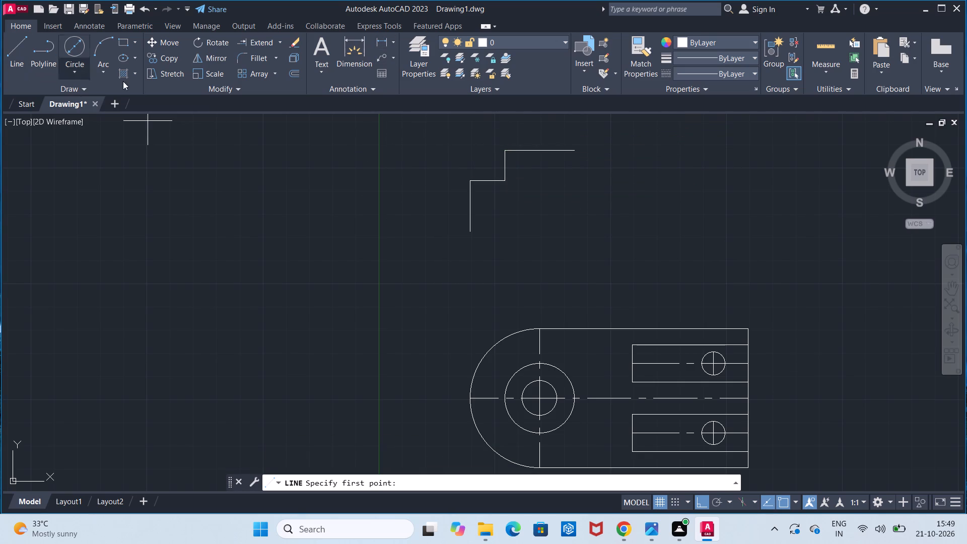
{"action": "left_click", "coordinate": [577, 152]}
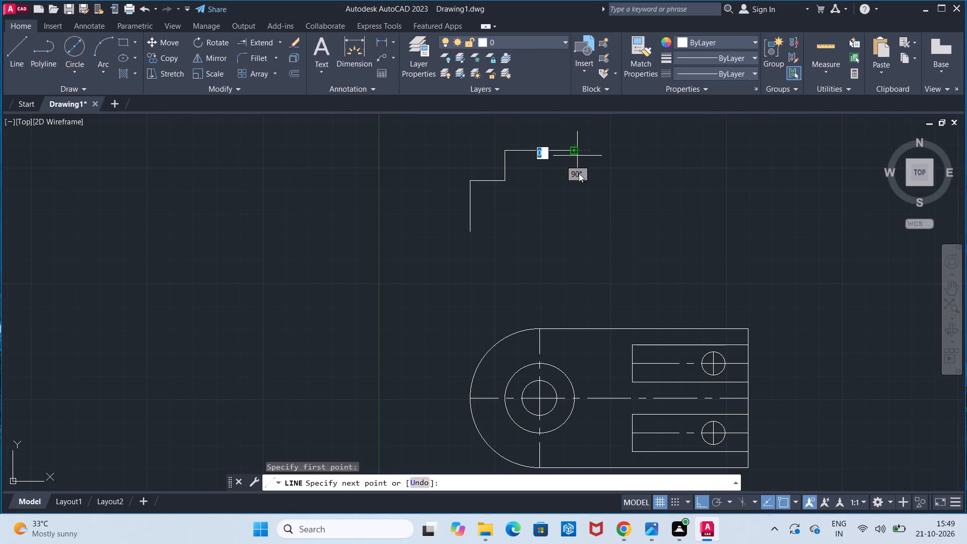
{"action": "type", "text": "13"}
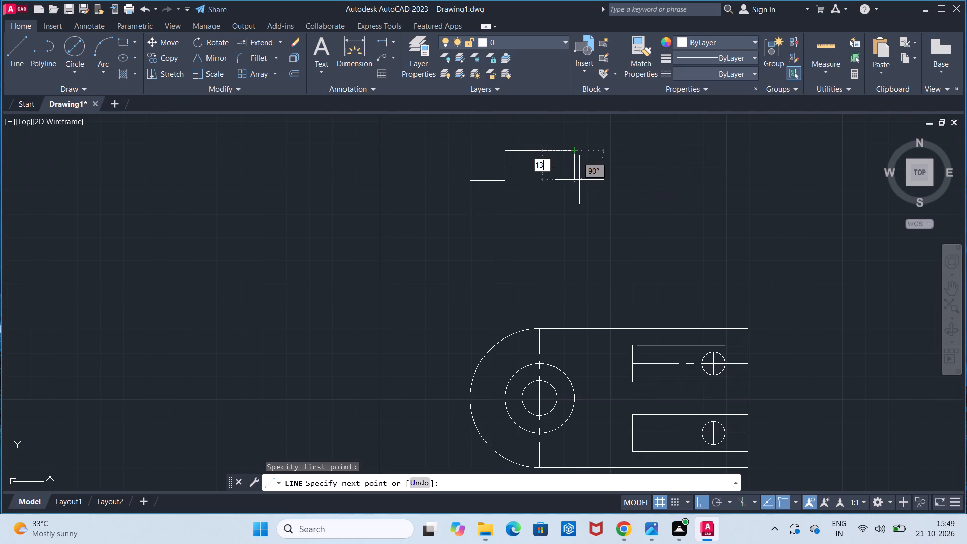
{"action": "key", "text": "Return"}
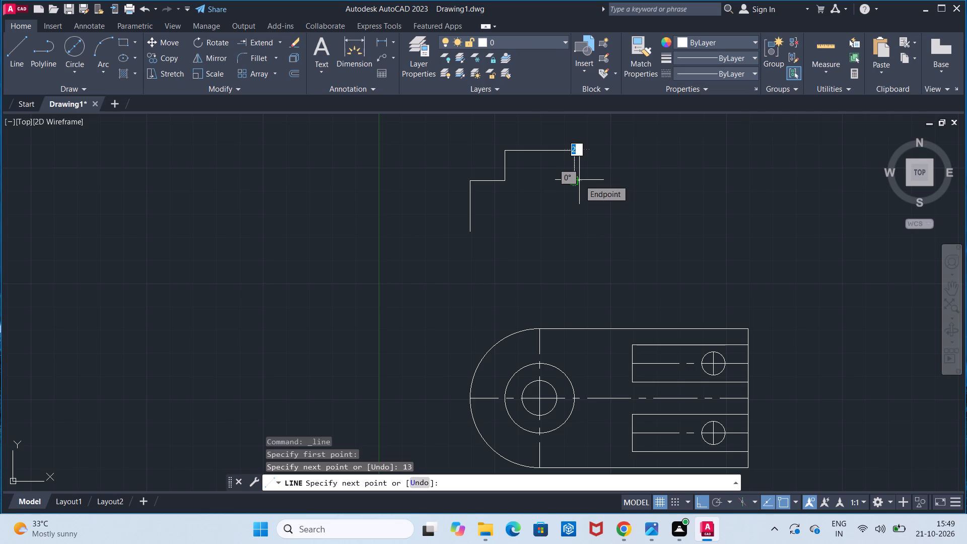
{"action": "key", "text": "Escape"}
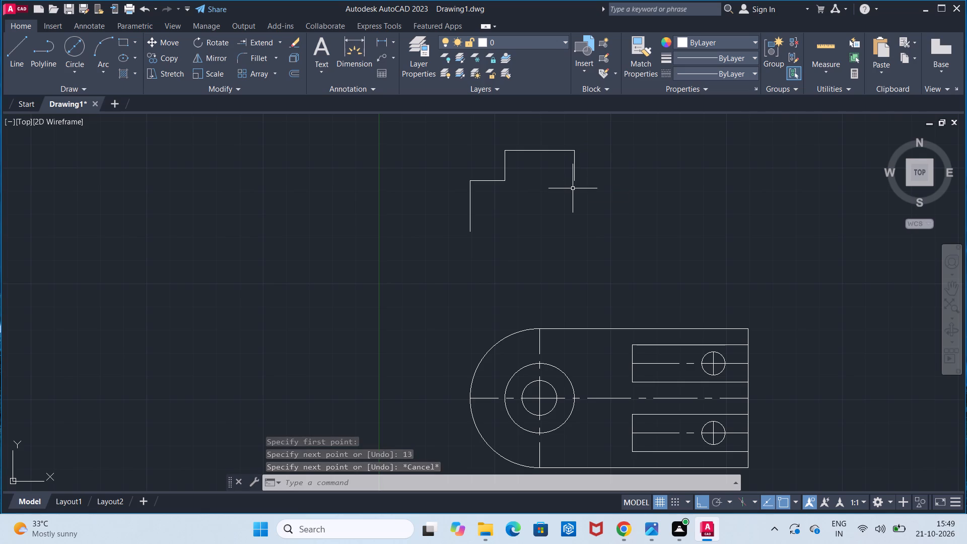
Measure the plate's overall length from its rounded end to the straight edge with a linear dimension, without placing it.
{"action": "scroll", "coordinate": [573, 188], "scroll_direction": "up", "scroll_amount": 1}
{"action": "scroll", "coordinate": [573, 188], "scroll_direction": "down", "scroll_amount": 2}
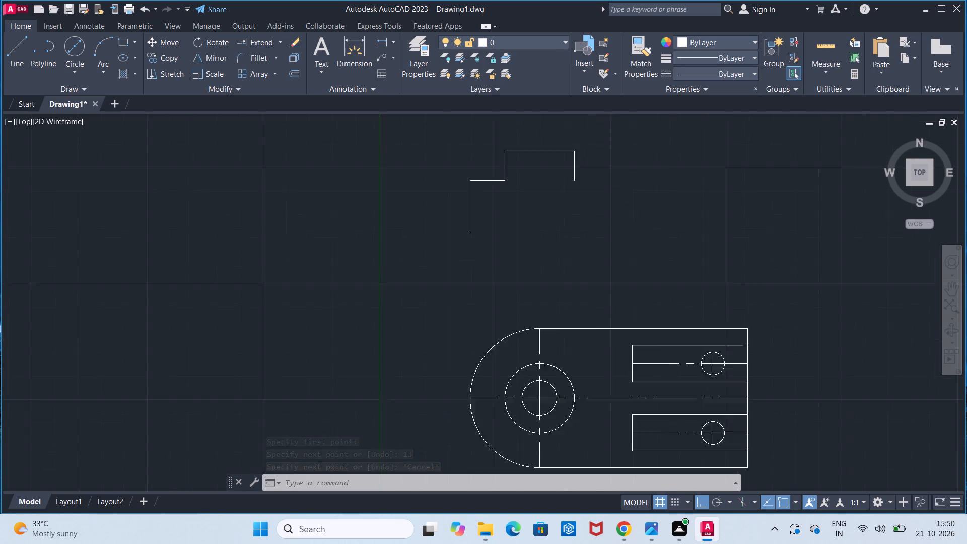
{"action": "middle_click_drag", "start_coordinate": [562, 193], "coordinate": [450, 226]}
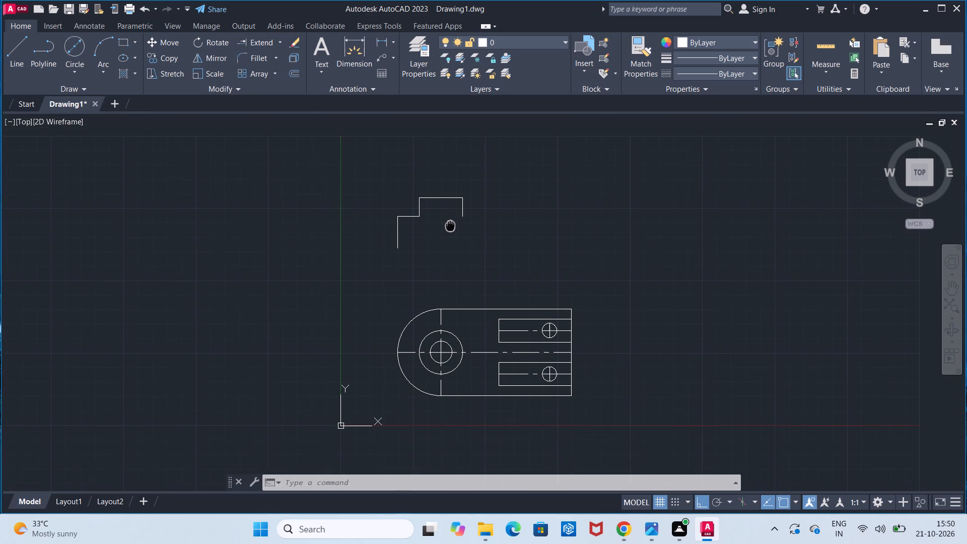
{"action": "middle_click_drag", "start_coordinate": [450, 226], "coordinate": [450, 226]}
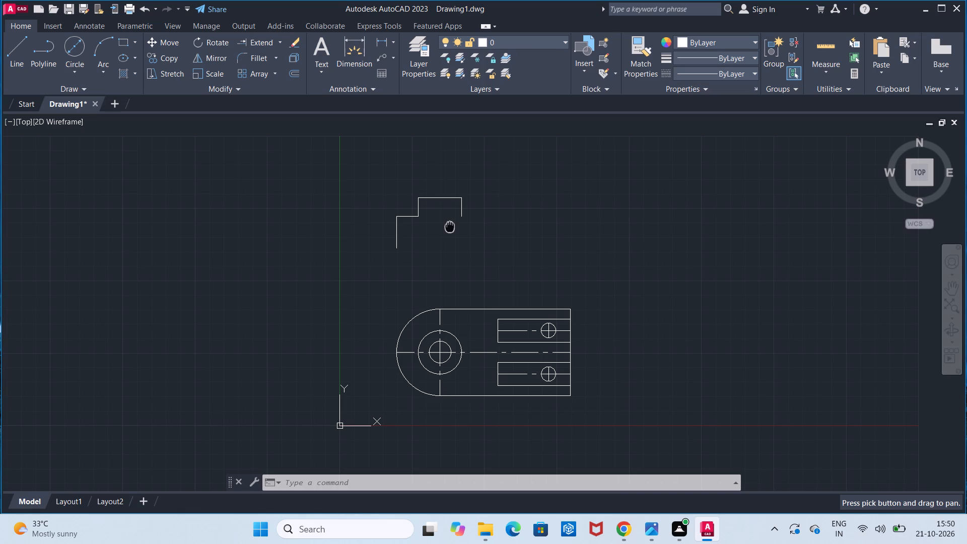
{"action": "left_click", "coordinate": [380, 45]}
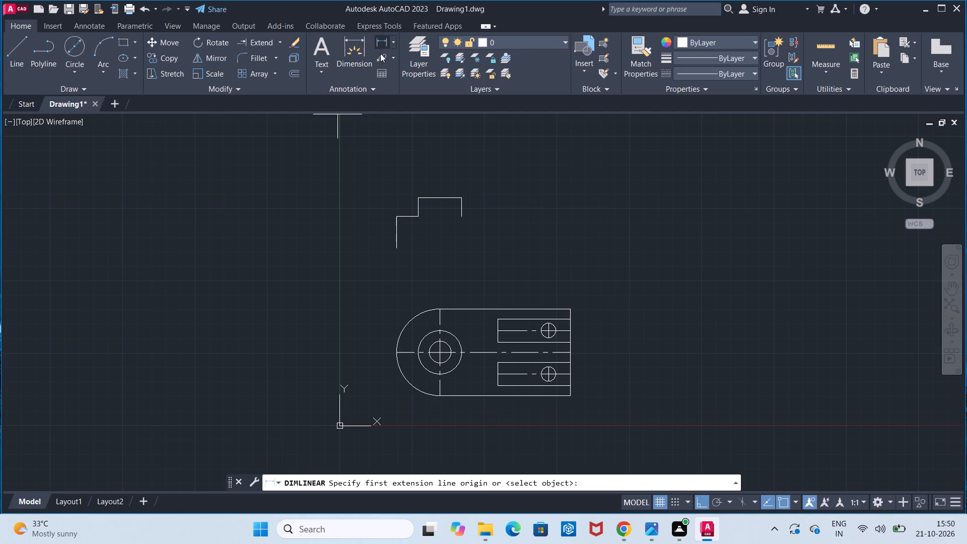
{"action": "left_click", "coordinate": [393, 354]}
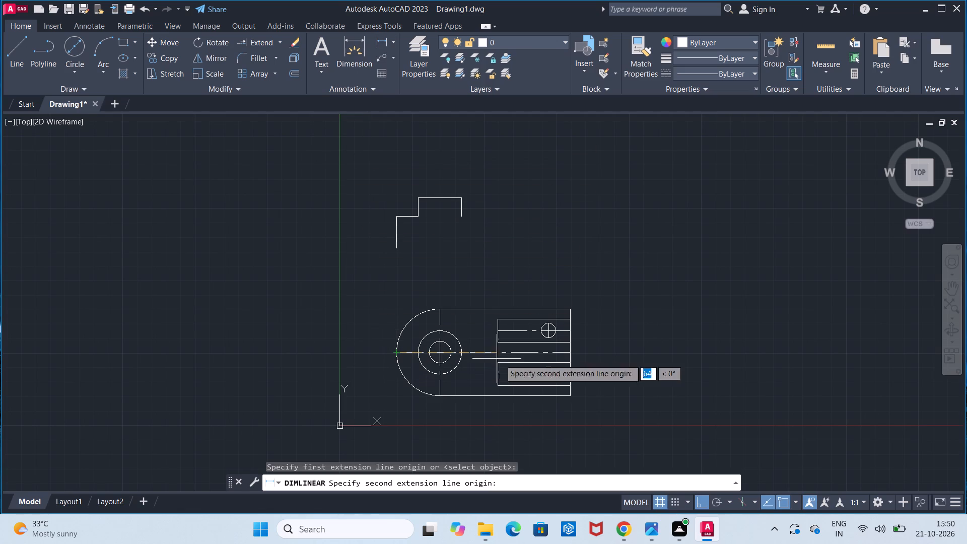
{"action": "left_click", "coordinate": [566, 353]}
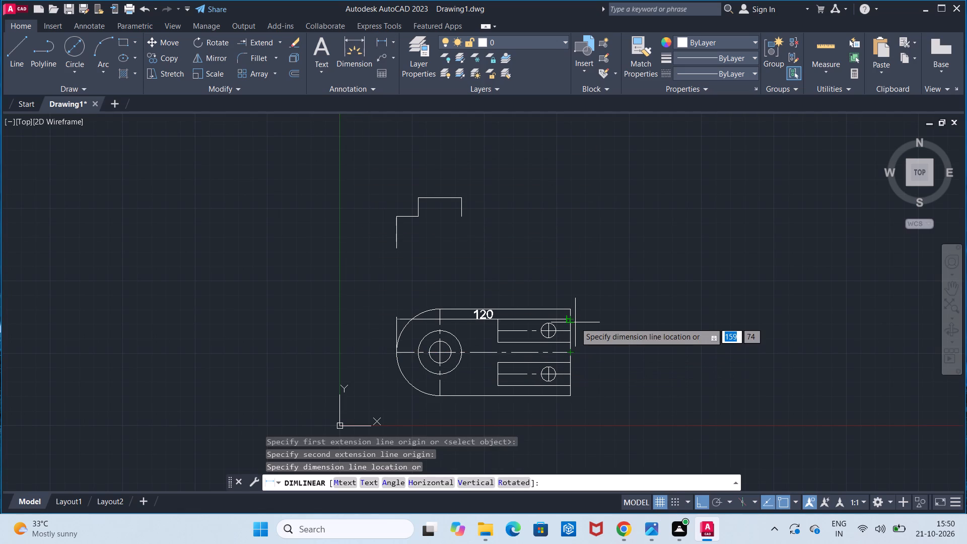
{"action": "key", "text": "Escape"}
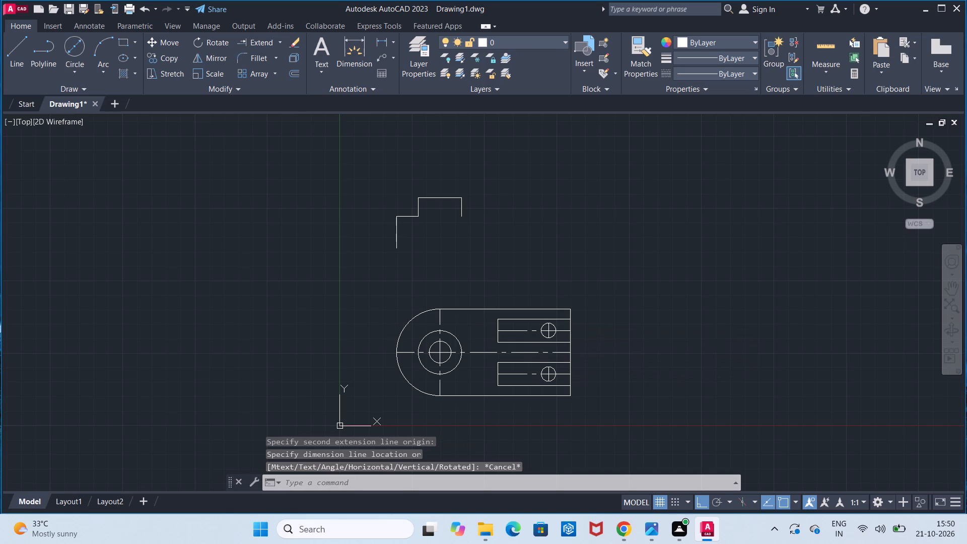
Draw the front view's 120 mm base line rightward from the bottom of the 22 mm vertical line, continuing with a 7 mm line upward.
{"action": "left_click", "coordinate": [12, 69]}
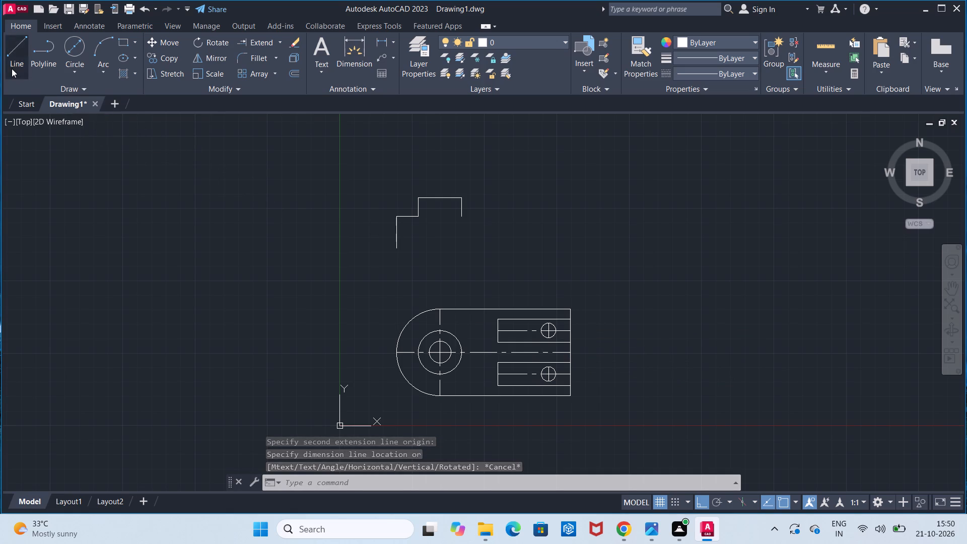
{"action": "left_click", "coordinate": [395, 248]}
{"action": "type", "text": "12"}
{"action": "key", "text": "0"}
{"action": "key", "text": "Return"}
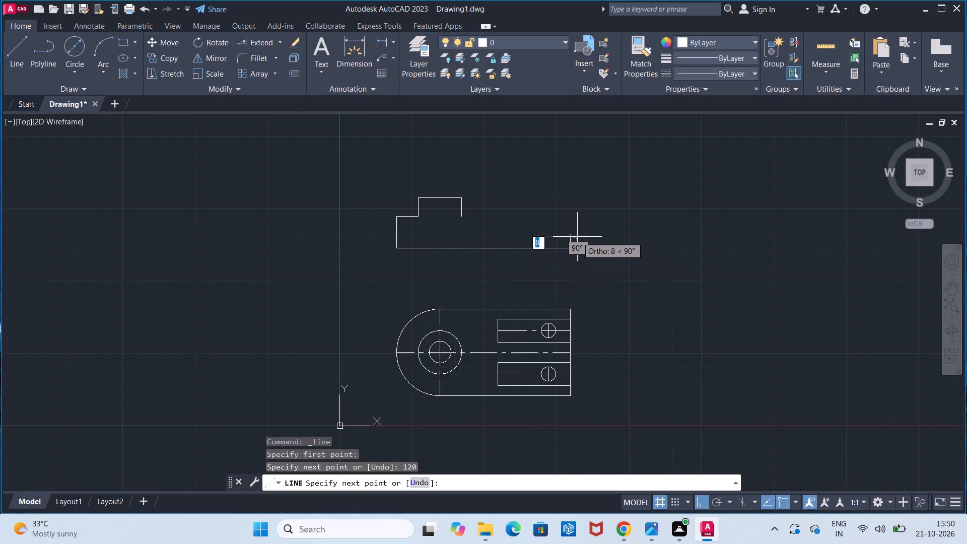
{"action": "key", "text": "7"}
{"action": "key", "text": "Return"}
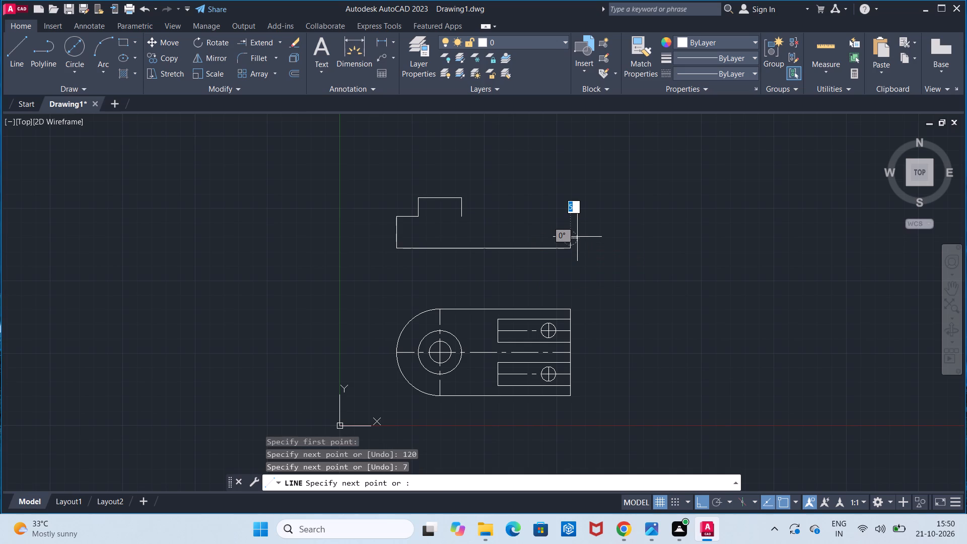
{"action": "key", "text": "Escape"}
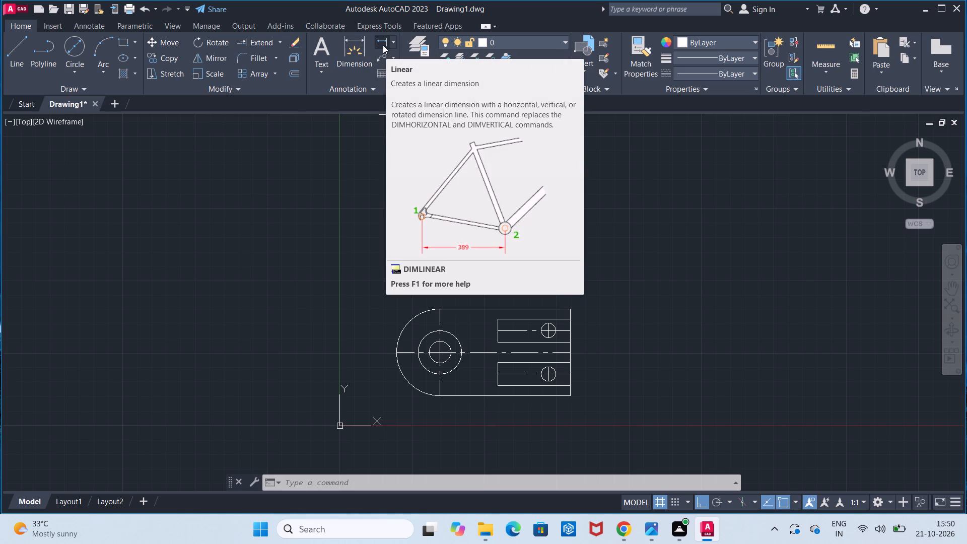
Measure horizontally from the front view's left edge to the raised step's right side with a linear dimension, without placing it.
{"action": "left_click", "coordinate": [383, 45]}
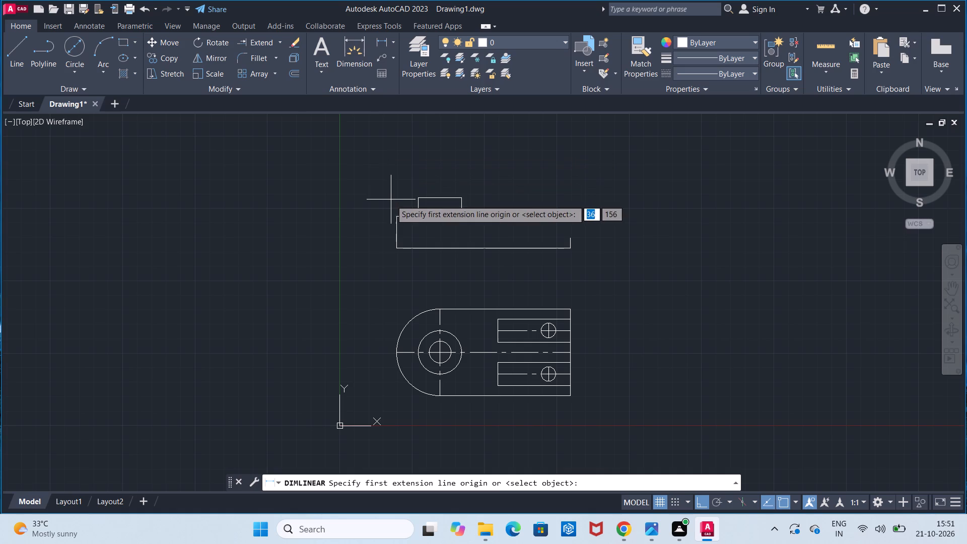
{"action": "left_click", "coordinate": [393, 216]}
{"action": "left_click", "coordinate": [462, 217]}
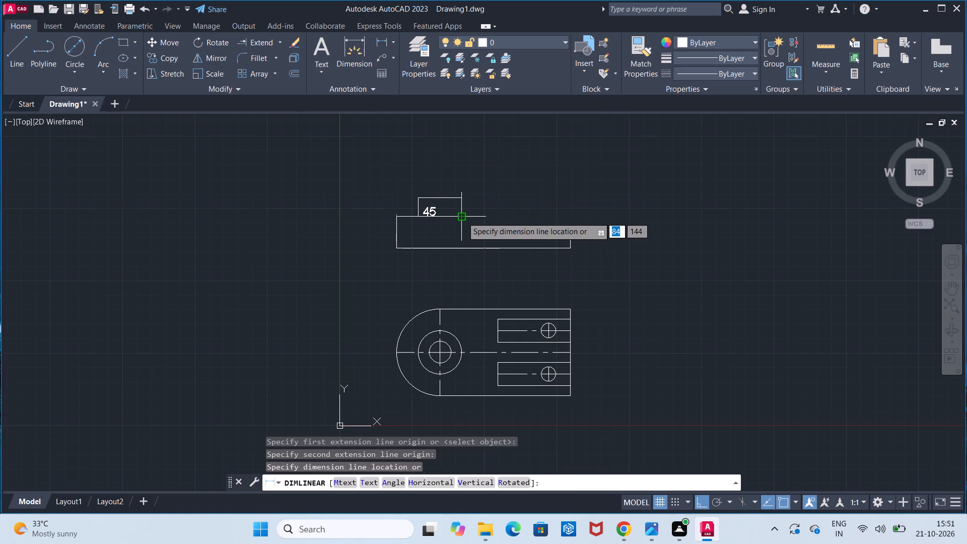
{"action": "key", "text": "Escape"}
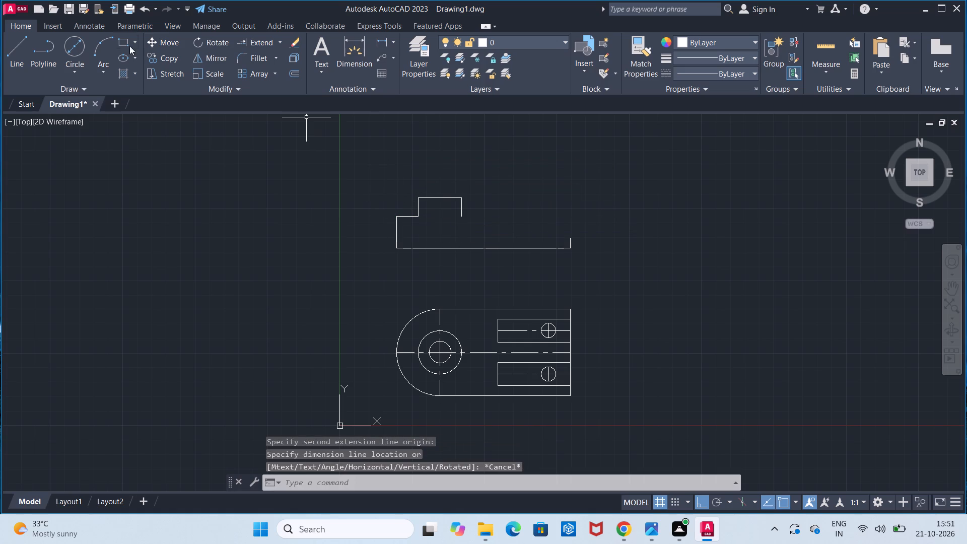
Draw a 25 mm horizontal line to the right from the lower end of the raised step's right-hand vertical line.
{"action": "left_click", "coordinate": [19, 53]}
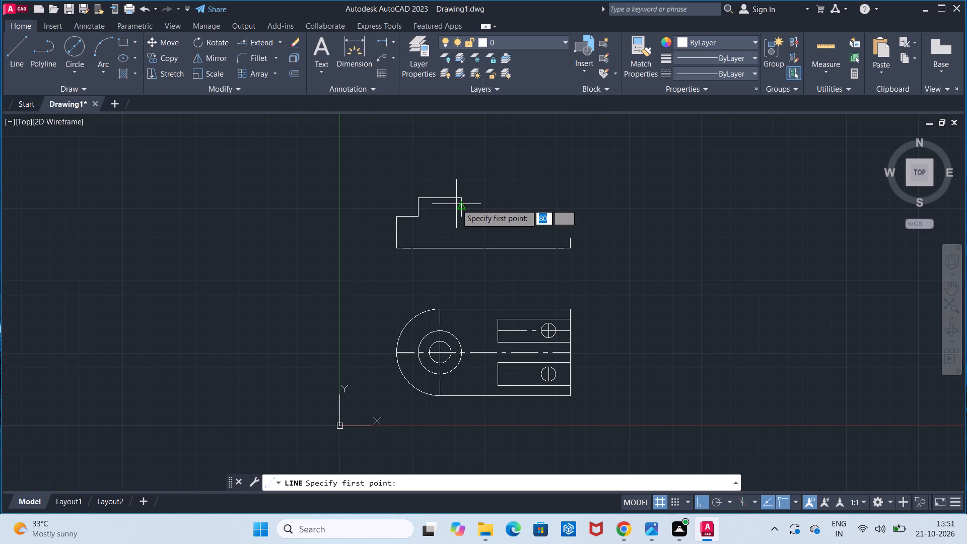
{"action": "left_click", "coordinate": [465, 218]}
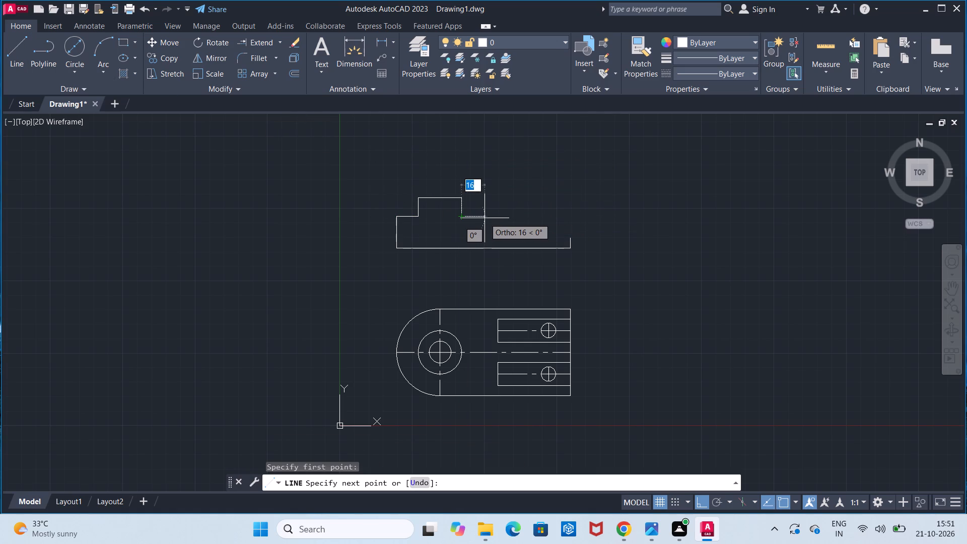
{"action": "type", "text": "25"}
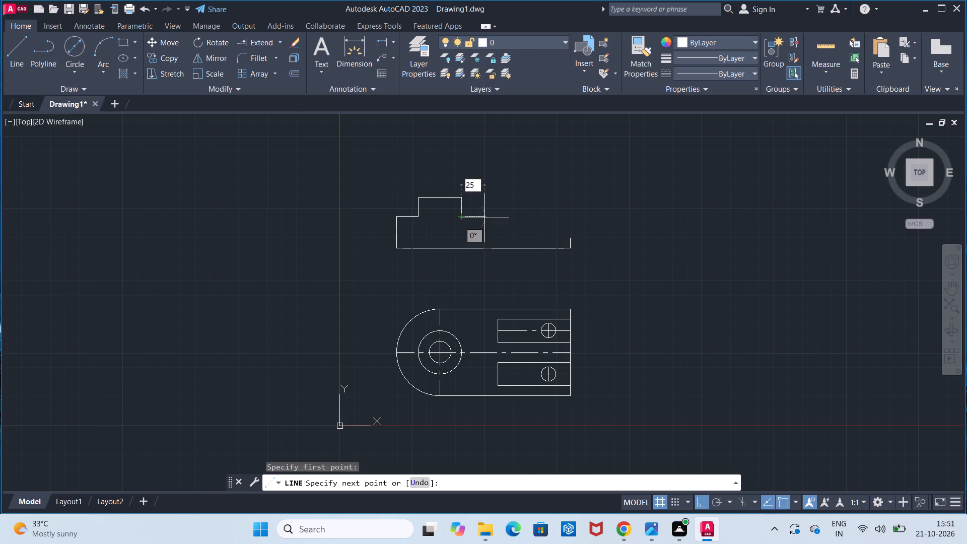
{"action": "key", "text": "Return"}
{"action": "key", "text": "Escape"}
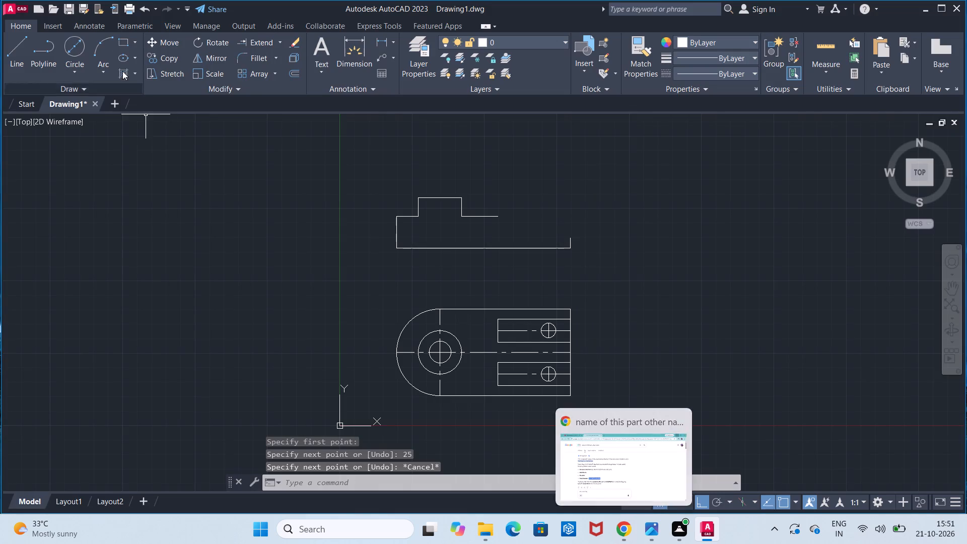
Switch to Chrome and bring up the open YouTube video.
{"action": "left_click", "coordinate": [628, 527]}
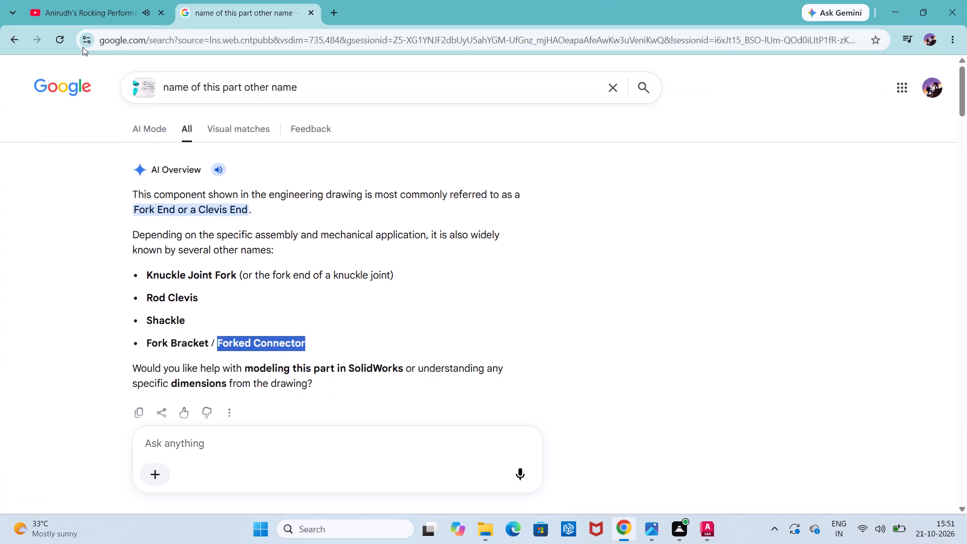
{"action": "left_click", "coordinate": [52, 12]}
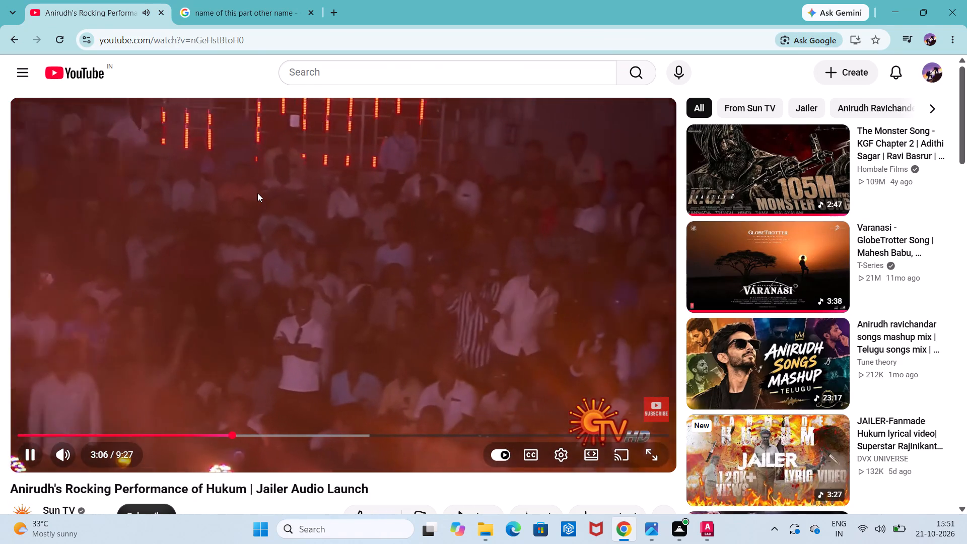
Return to AutoCAD and draw a 15 mm line down from the 25 mm line's free end, continuing horizontally to the 7 mm line's upper end.
{"action": "left_click", "coordinate": [894, 16]}
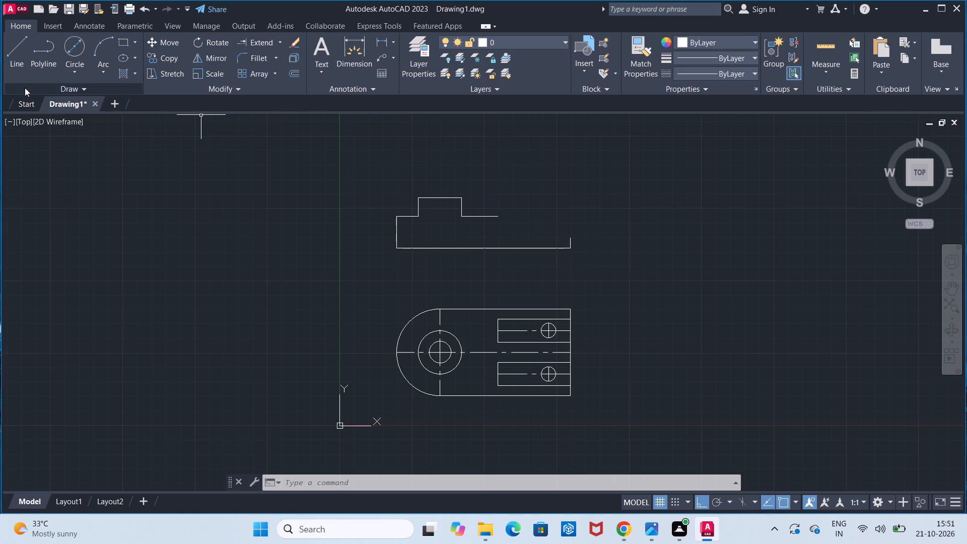
{"action": "left_click", "coordinate": [20, 52]}
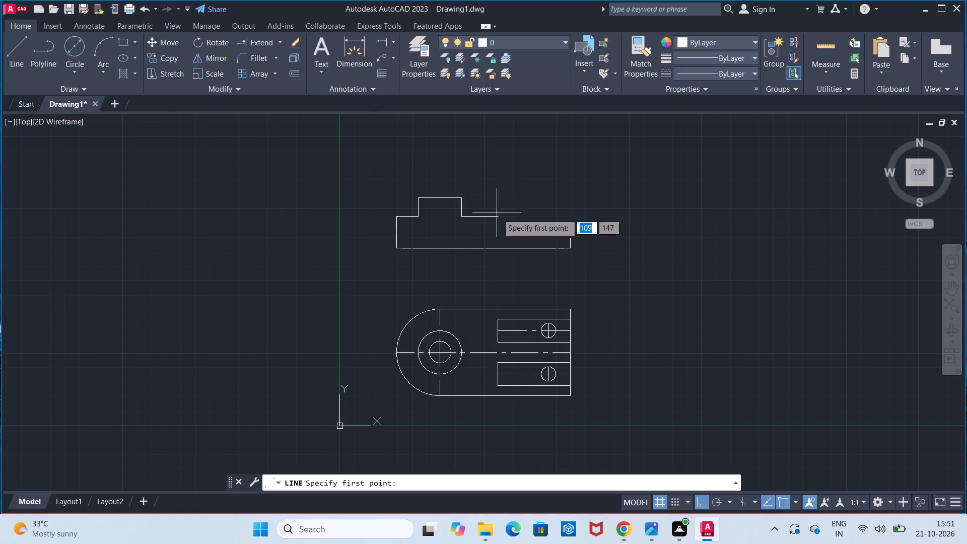
{"action": "left_click", "coordinate": [498, 214]}
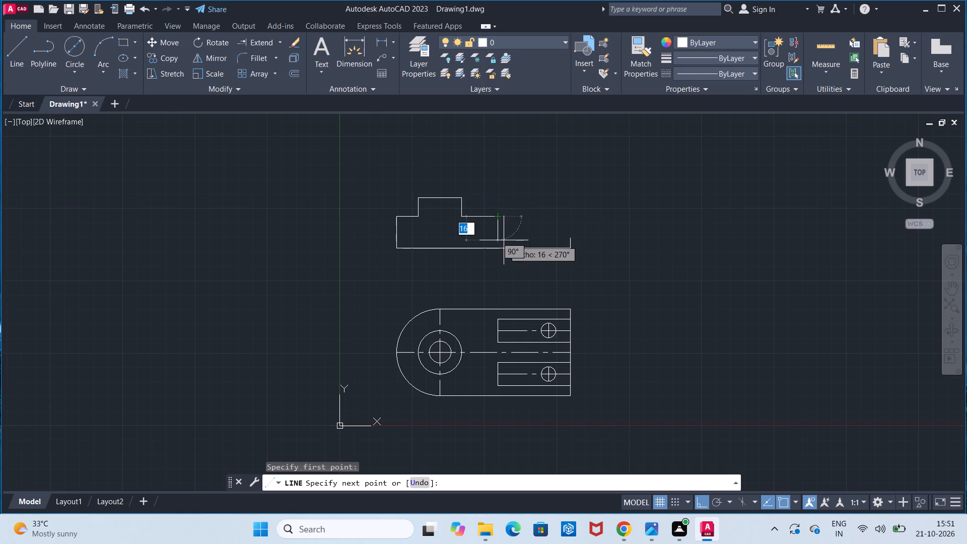
{"action": "type", "text": "15"}
{"action": "key", "text": "Return"}
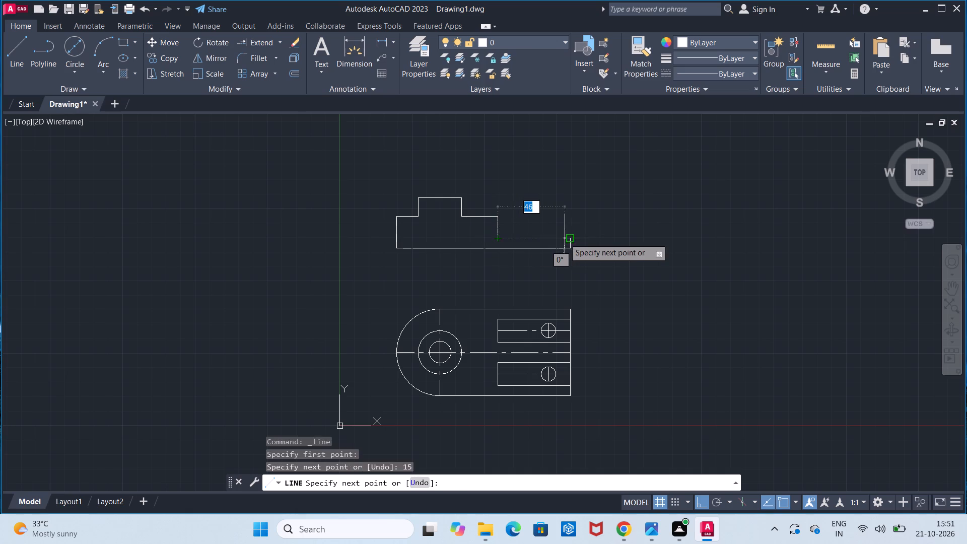
{"action": "left_click", "coordinate": [569, 237]}
{"action": "key", "text": "Escape"}
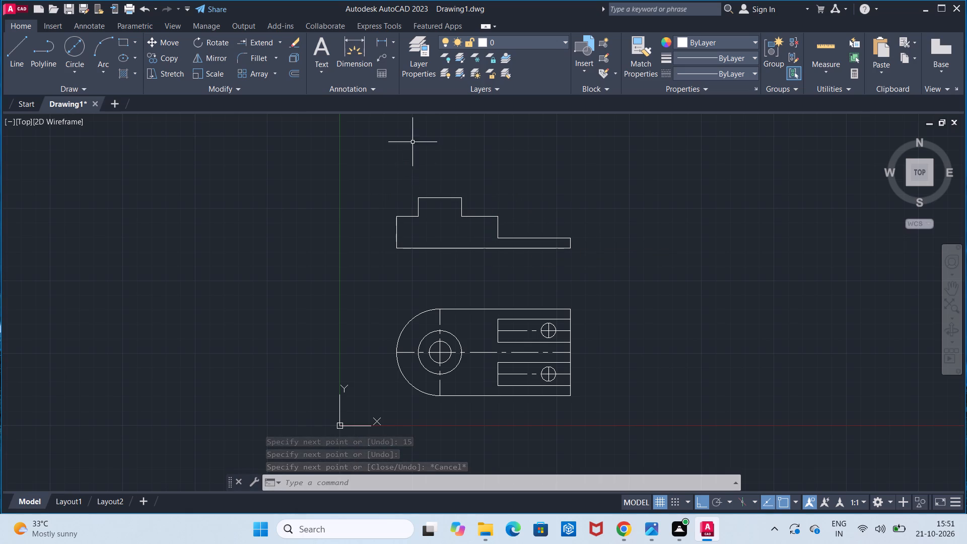
Fillet the inside corner between the 15 mm vertical line and the lower horizontal line of the front view with radius 15.
{"action": "left_click", "coordinate": [240, 61]}
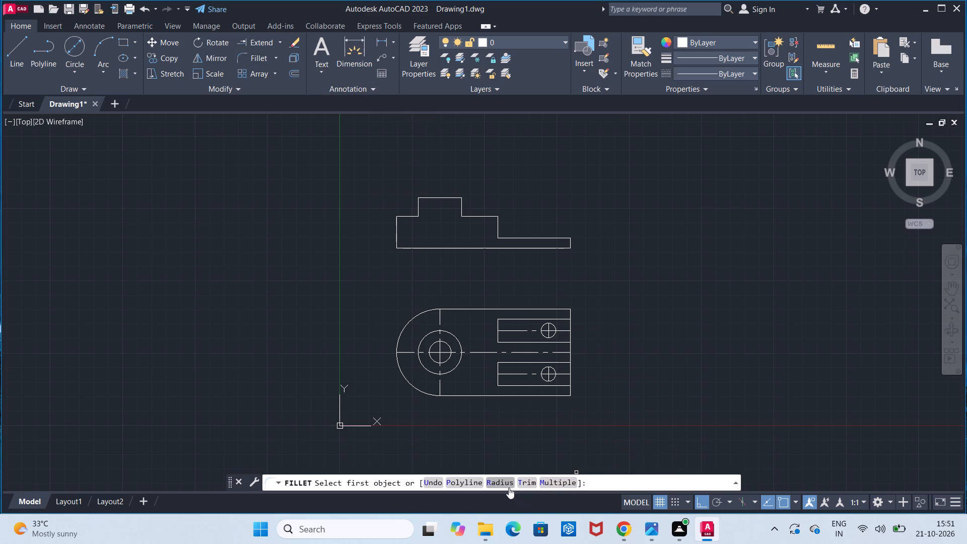
{"action": "left_click", "coordinate": [507, 484]}
{"action": "left_click", "coordinate": [507, 484]}
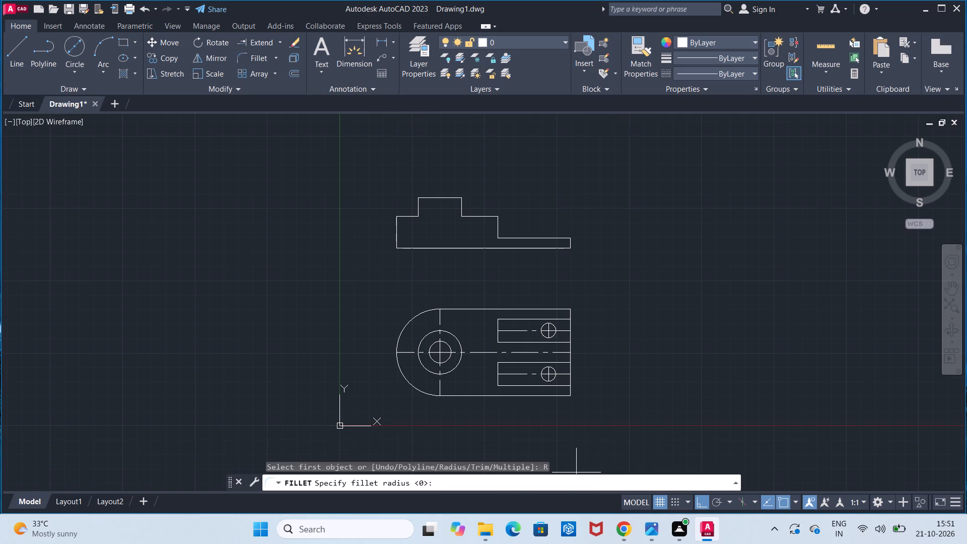
{"action": "type", "text": "15"}
{"action": "key", "text": "Return"}
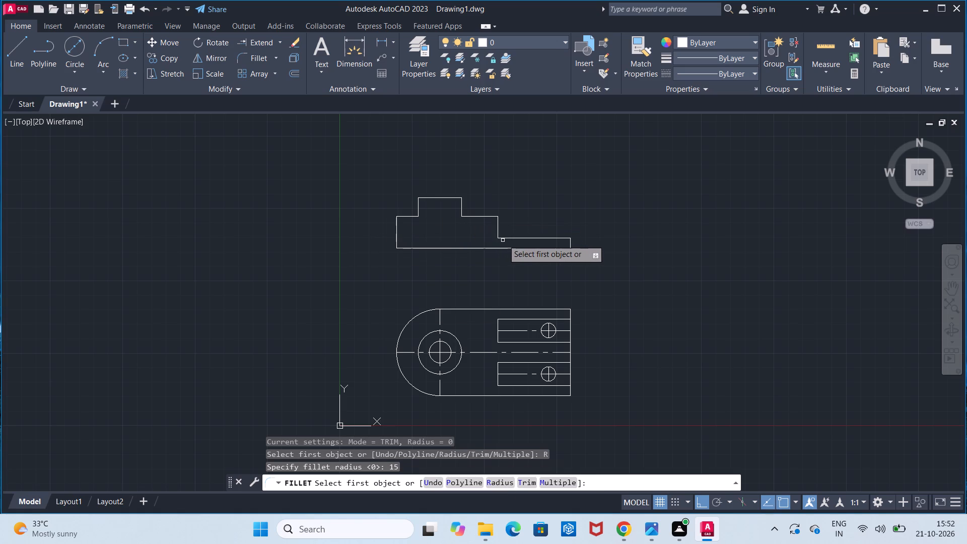
{"action": "left_click", "coordinate": [506, 238]}
{"action": "left_click", "coordinate": [499, 235]}
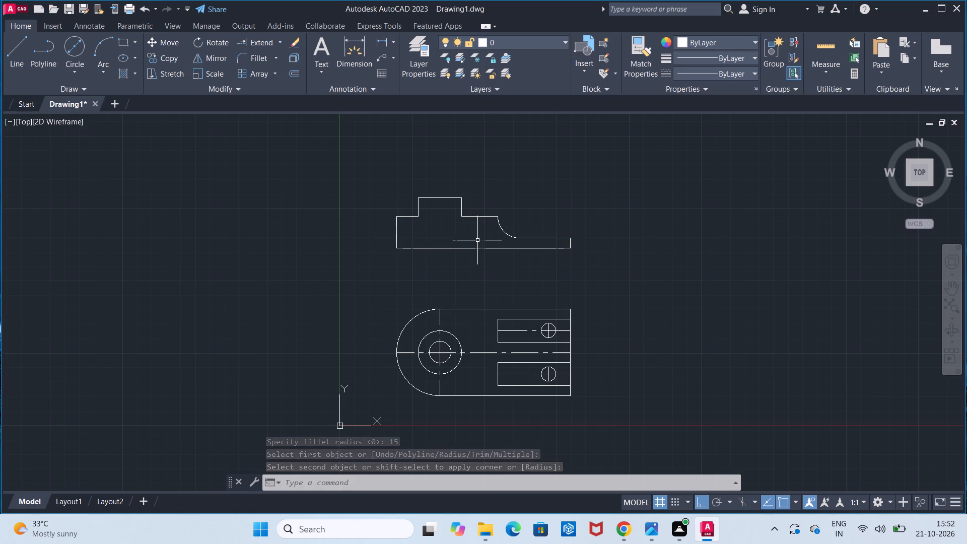
Draw a 50 mm horizontal line rightward from the fillet's upper end, continuing down to the upper end of the 7 mm line.
{"action": "left_click", "coordinate": [20, 67]}
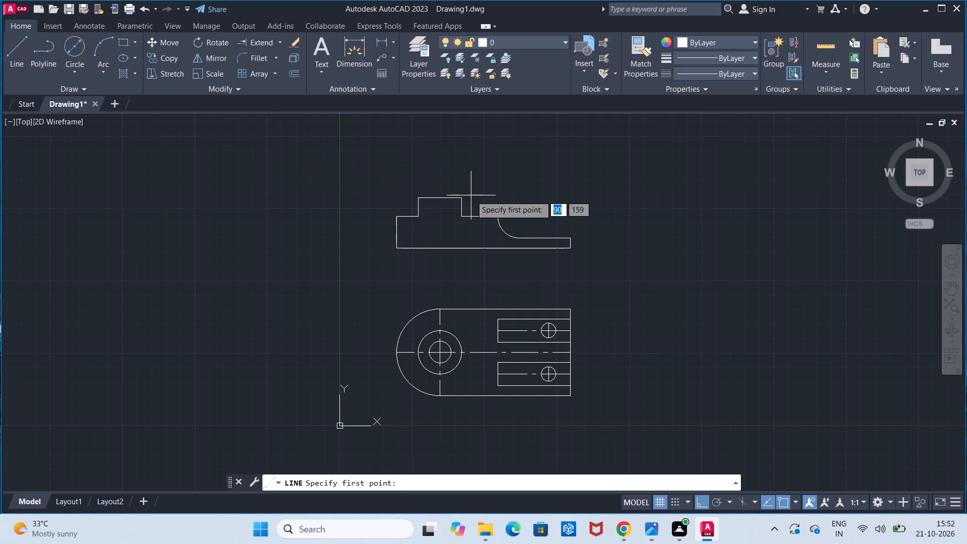
{"action": "left_click", "coordinate": [498, 217]}
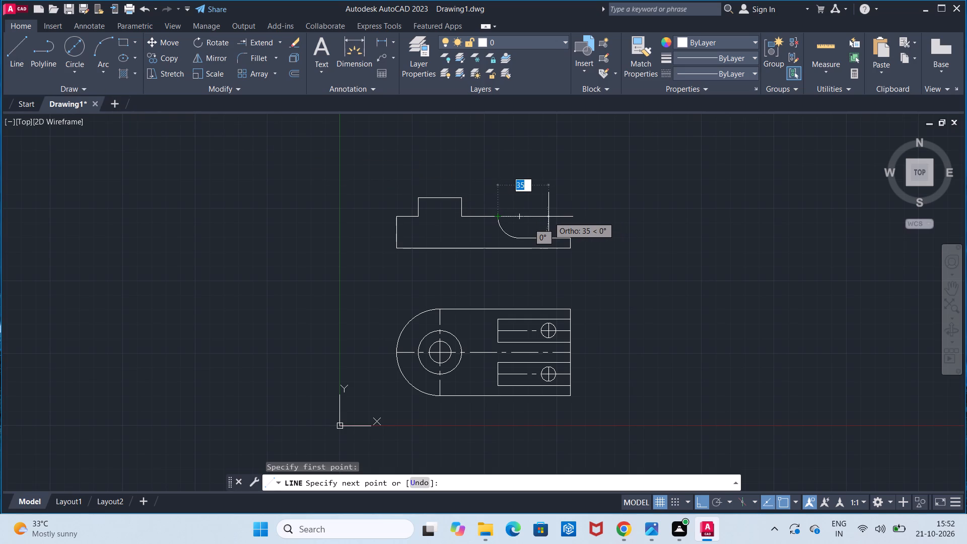
{"action": "type", "text": "50"}
{"action": "key", "text": "Return"}
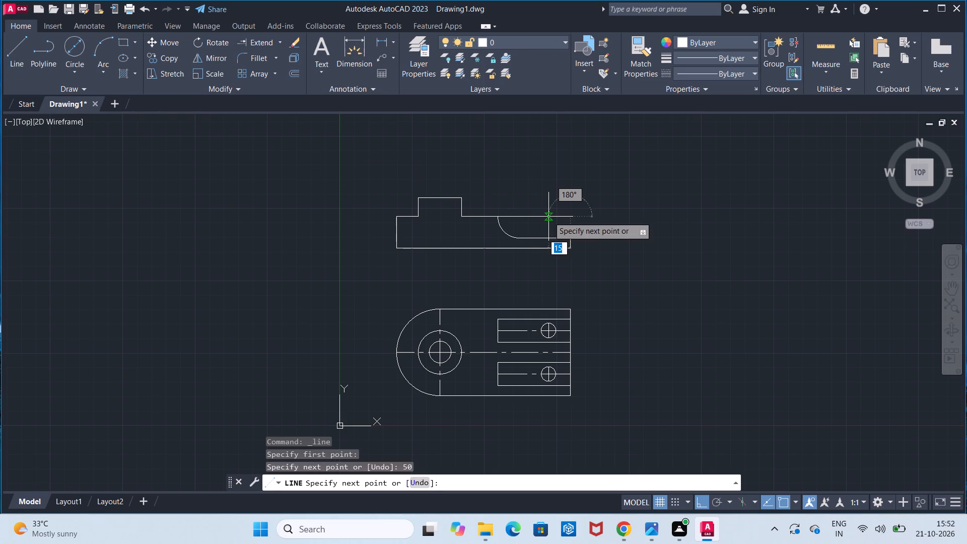
{"action": "left_click", "coordinate": [574, 237]}
{"action": "key", "text": "Escape"}
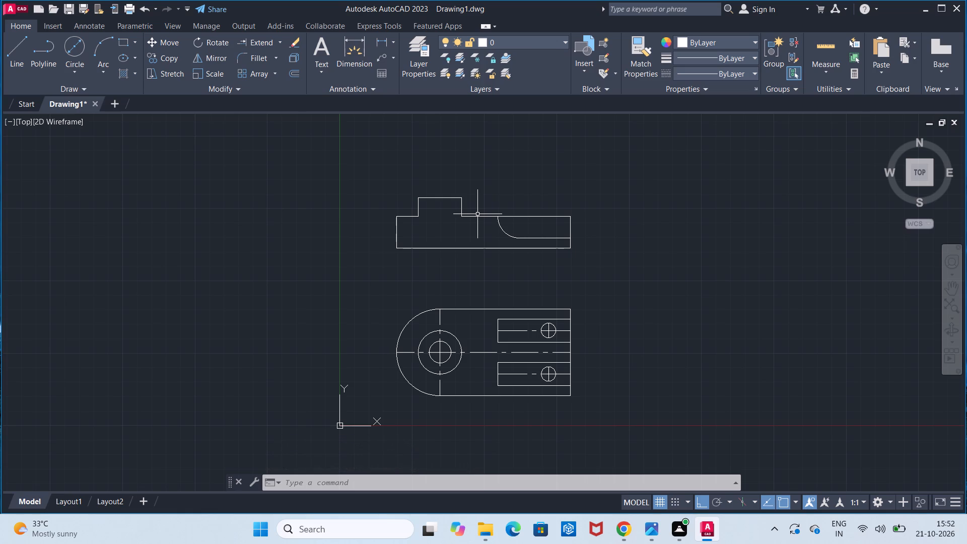
Draw vertical projection lines from the left and right quadrants of the upper slot's small circle to the front view's lower step line.
{"action": "left_click", "coordinate": [11, 65]}
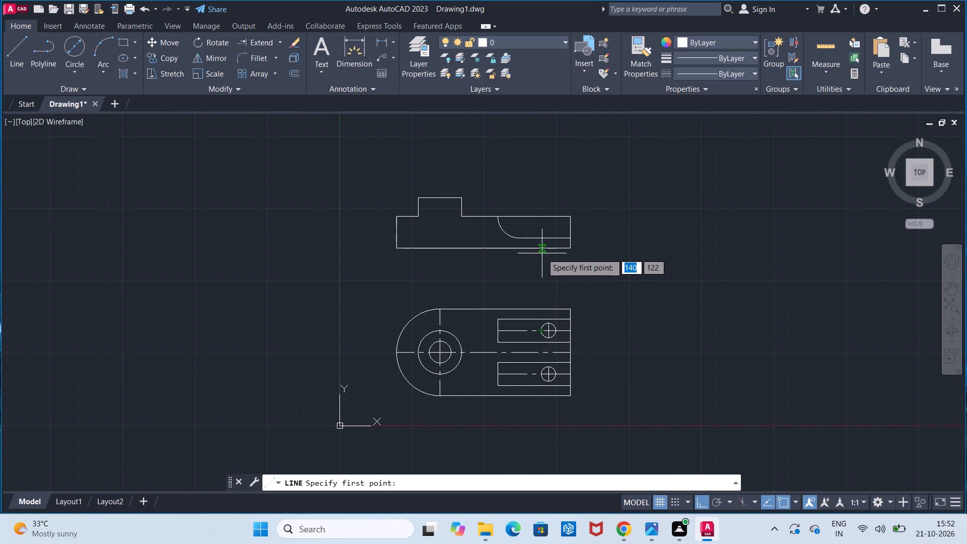
{"action": "left_click", "coordinate": [541, 329]}
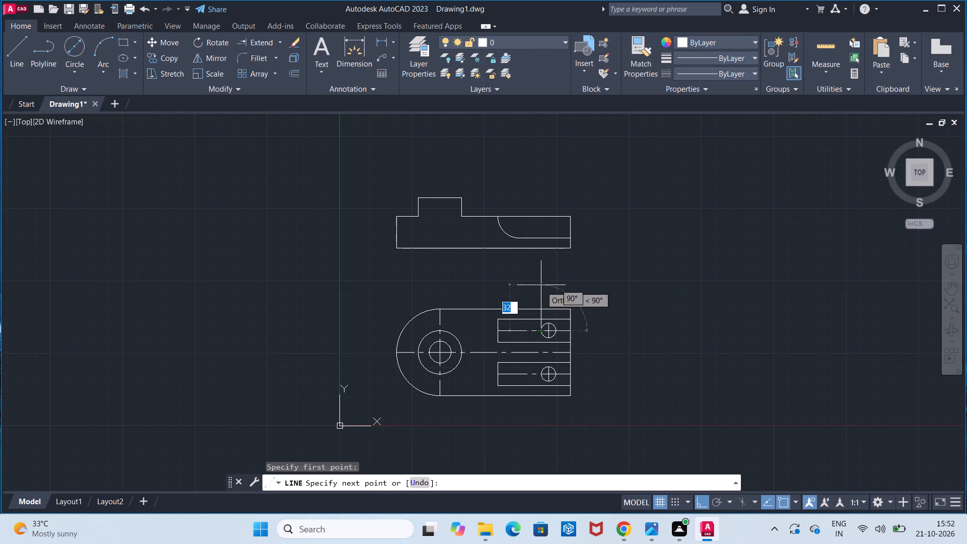
{"action": "left_click", "coordinate": [541, 239]}
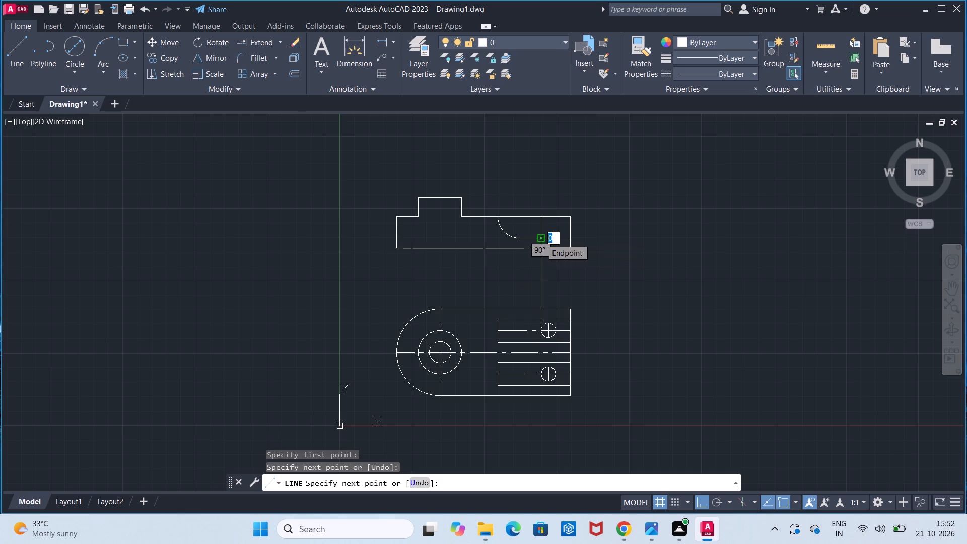
{"action": "key", "text": "Escape"}
{"action": "left_click", "coordinate": [24, 76]}
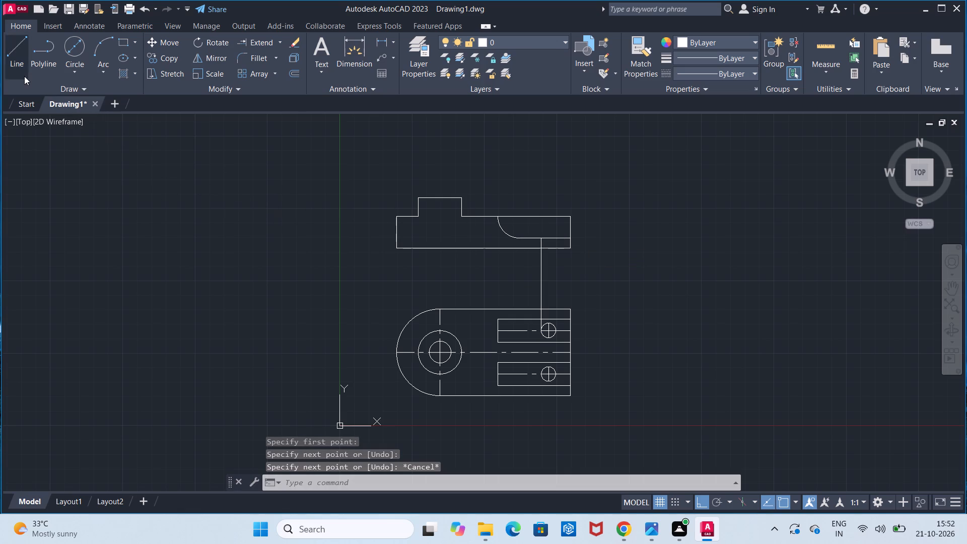
{"action": "left_click", "coordinate": [558, 335]}
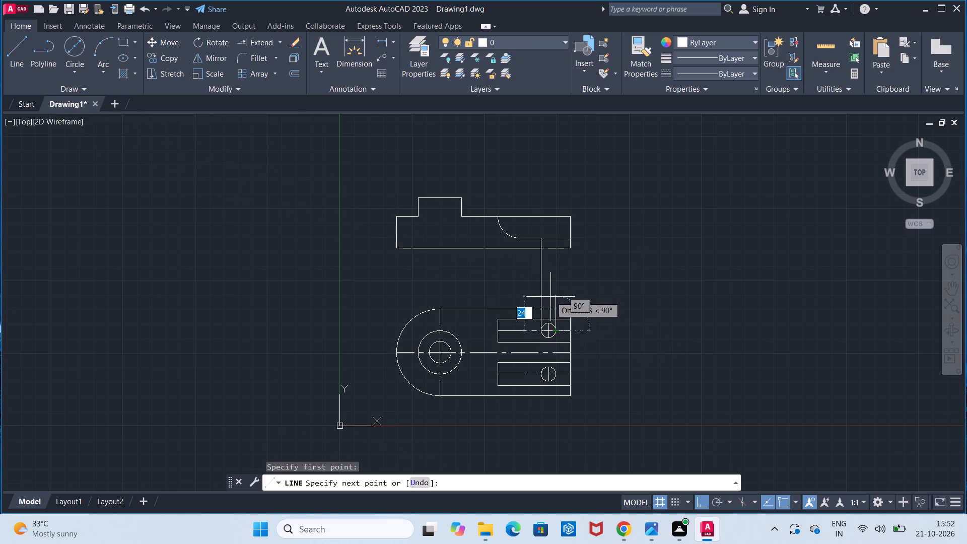
{"action": "left_click", "coordinate": [554, 237]}
{"action": "key", "text": "Escape"}
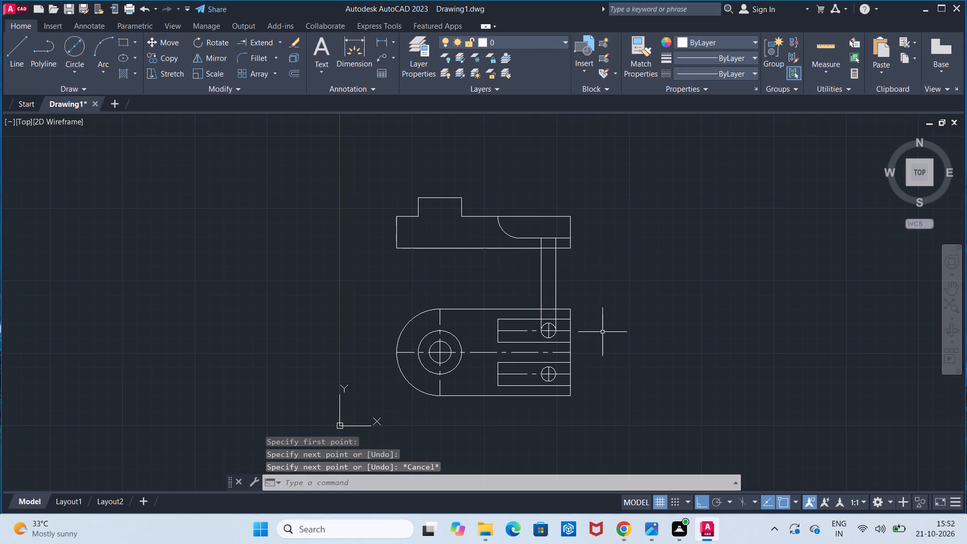
Trim the small circle's two projection lines below the front view's base line, leaving only the hole edges inside the thin section.
{"action": "scroll", "coordinate": [602, 332], "scroll_direction": "up", "scroll_amount": 1}
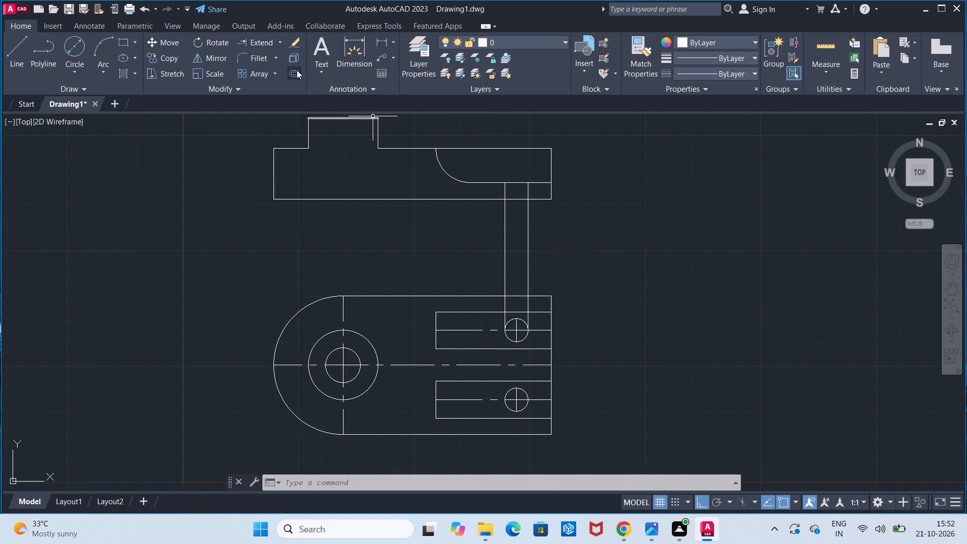
{"action": "left_click", "coordinate": [278, 44]}
{"action": "left_click", "coordinate": [273, 55]}
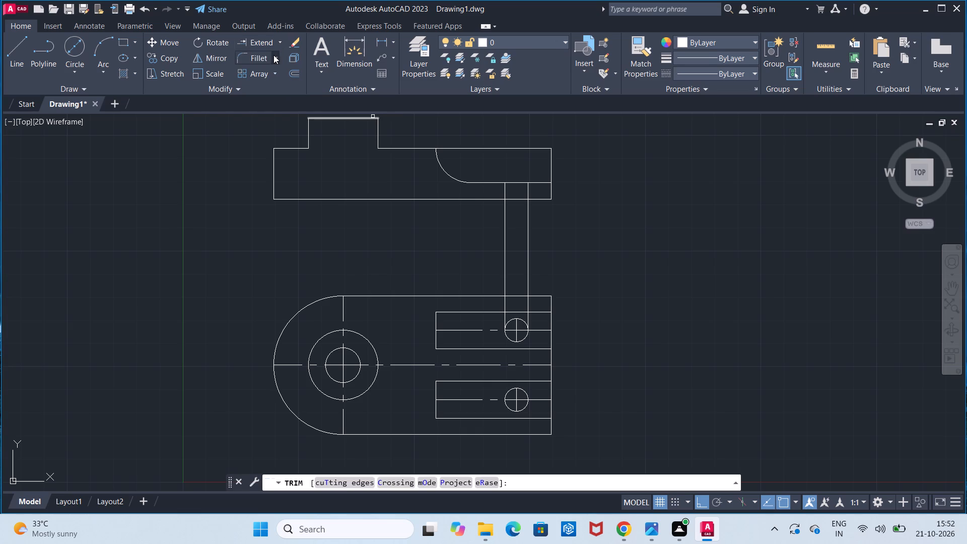
{"action": "left_click_drag", "start_coordinate": [485, 282], "coordinate": [534, 275]}
{"action": "left_click", "coordinate": [527, 306]}
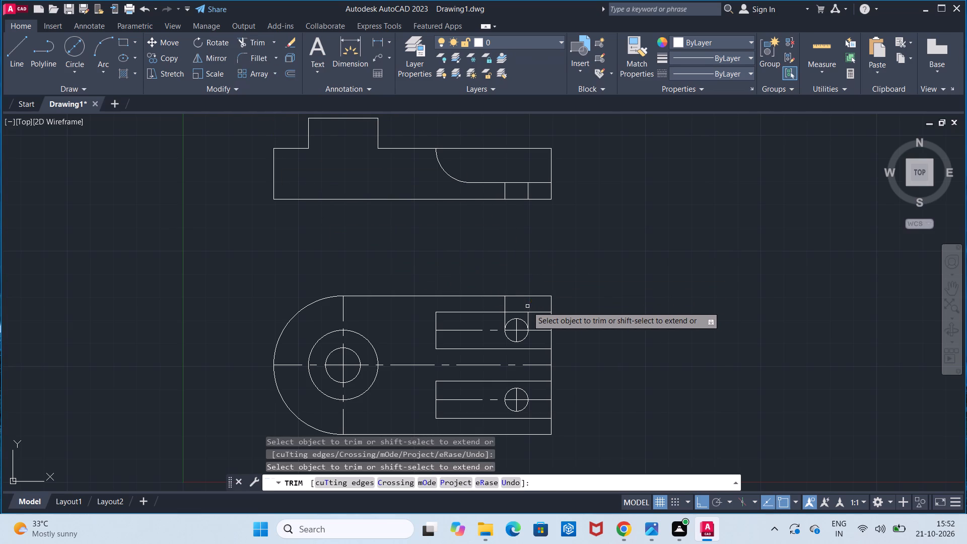
{"action": "left_click", "coordinate": [507, 307]}
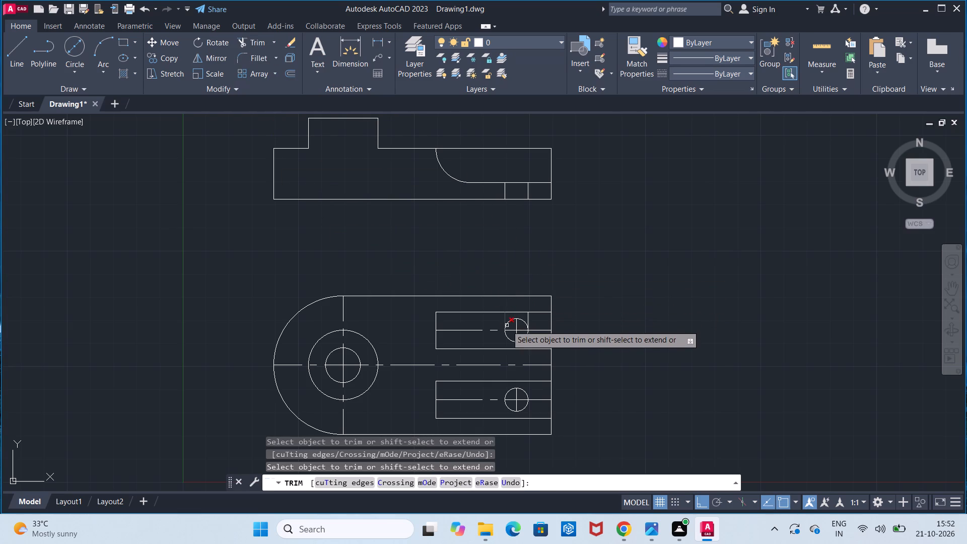
{"action": "left_click", "coordinate": [505, 320]}
{"action": "left_click", "coordinate": [528, 321]}
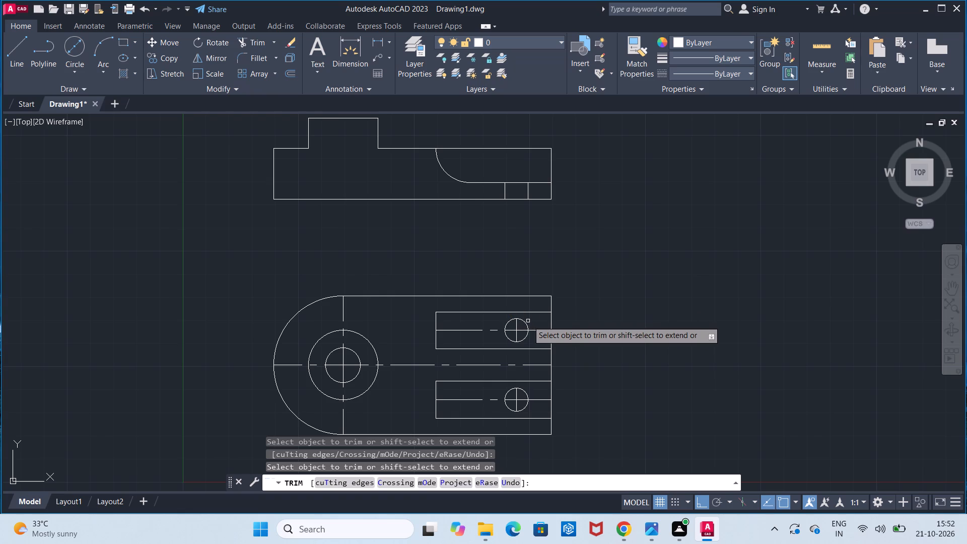
{"action": "key", "text": "Escape"}
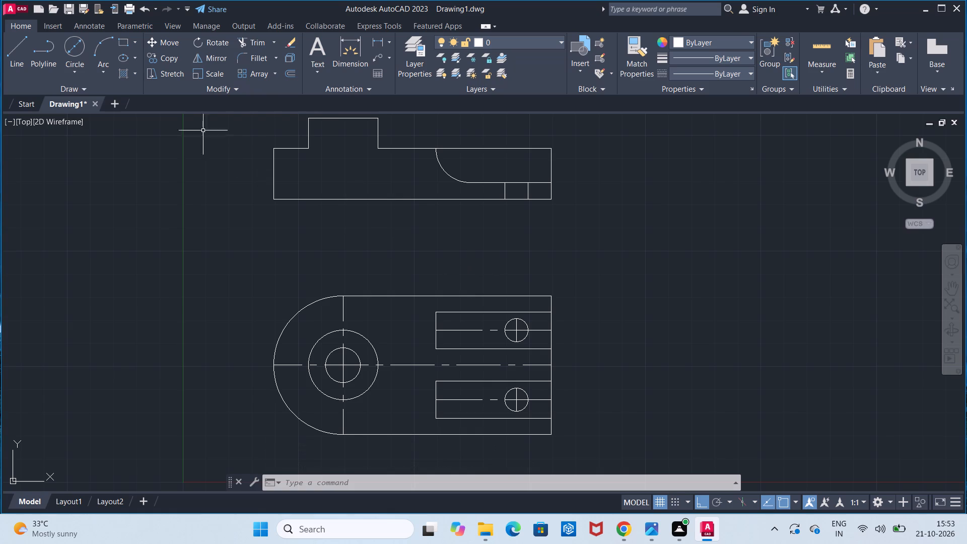
Draw vertical projection lines from the left and right quadrants of the innermost concentric circle to the top edge of the front view's raised step.
{"action": "left_click", "coordinate": [17, 76]}
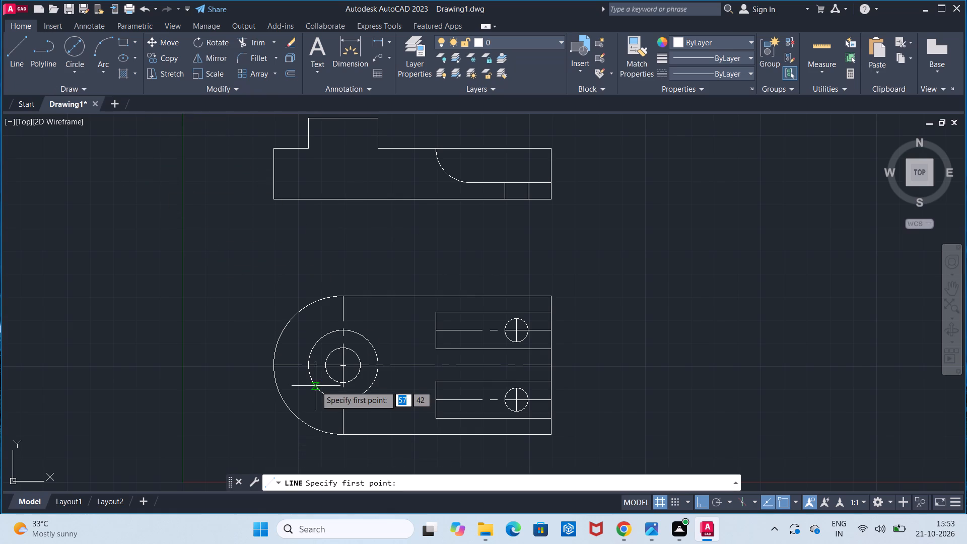
{"action": "left_click", "coordinate": [325, 367]}
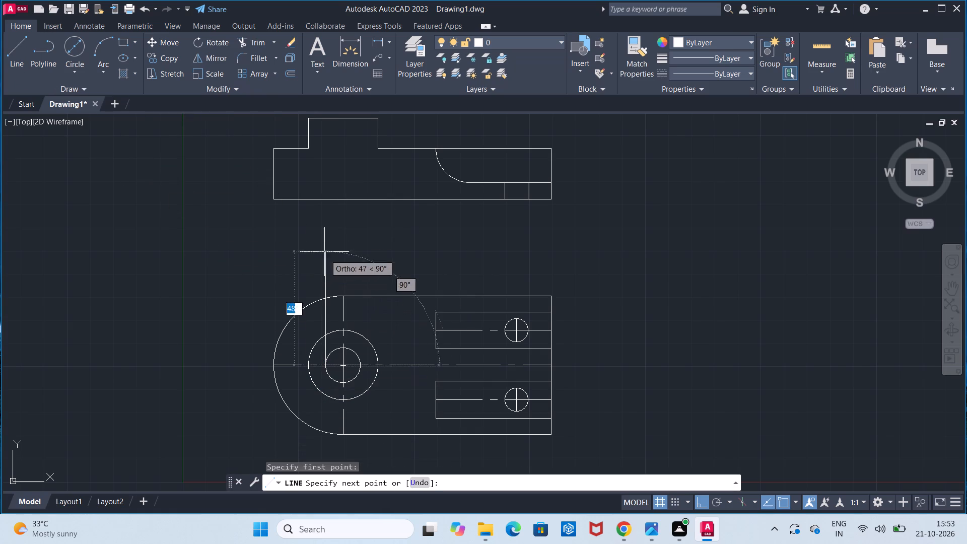
{"action": "left_click", "coordinate": [325, 121]}
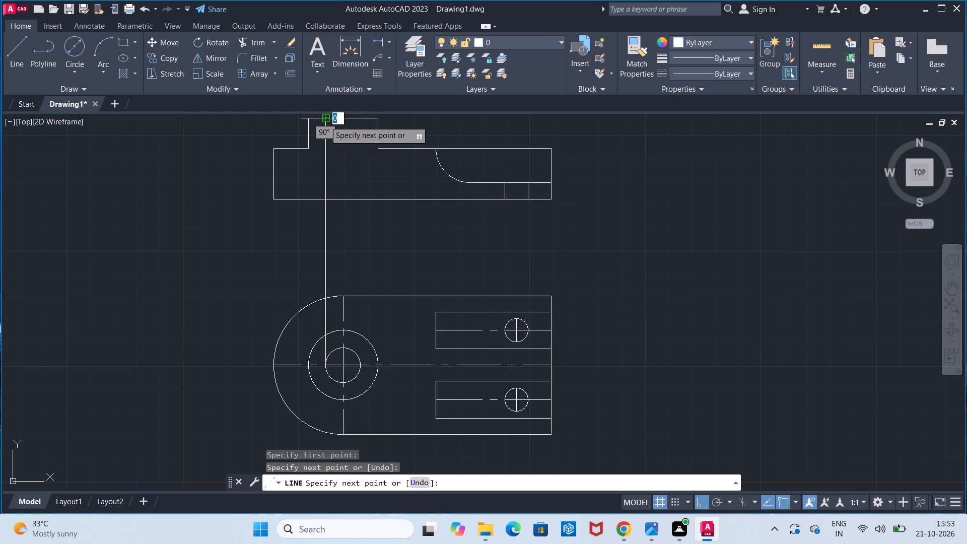
{"action": "key", "text": "grave"}
{"action": "key", "text": "Escape"}
{"action": "key", "text": "Escape"}
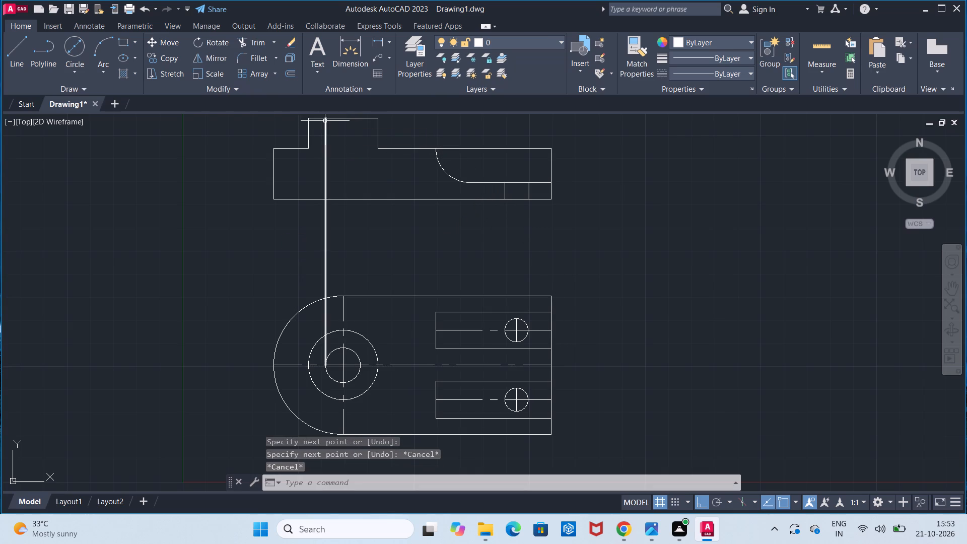
{"action": "left_click", "coordinate": [26, 62]}
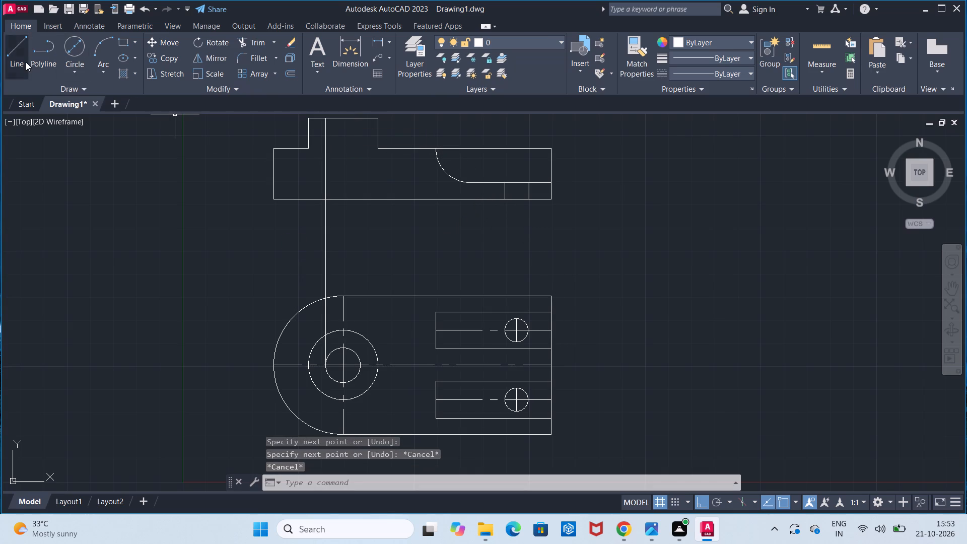
{"action": "left_click", "coordinate": [360, 363]}
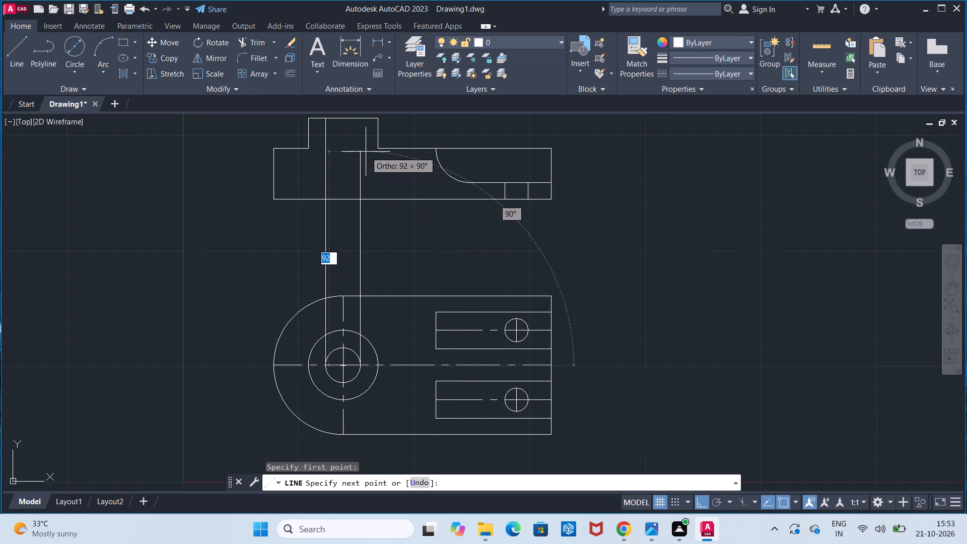
{"action": "left_click", "coordinate": [361, 120]}
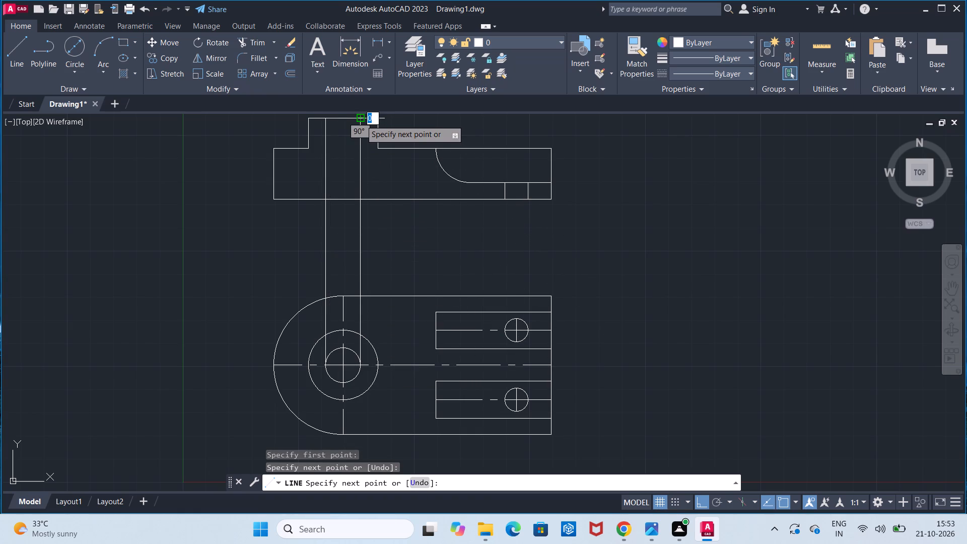
{"action": "key", "text": "Escape"}
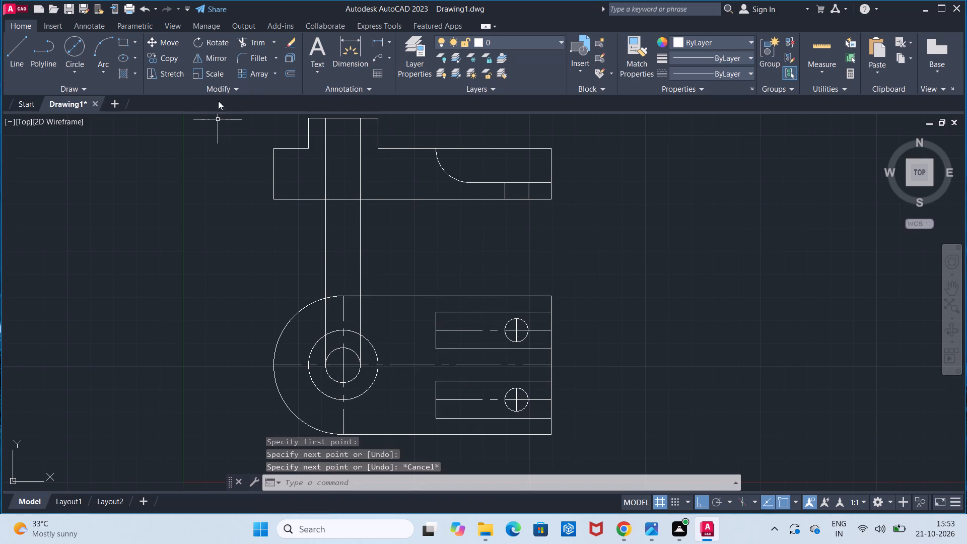
Trim the innermost circle's two projection lines below the front view's base line, including their remnants inside the plan view.
{"action": "left_click", "coordinate": [250, 45]}
{"action": "left_click_drag", "start_coordinate": [245, 239], "coordinate": [252, 237]}
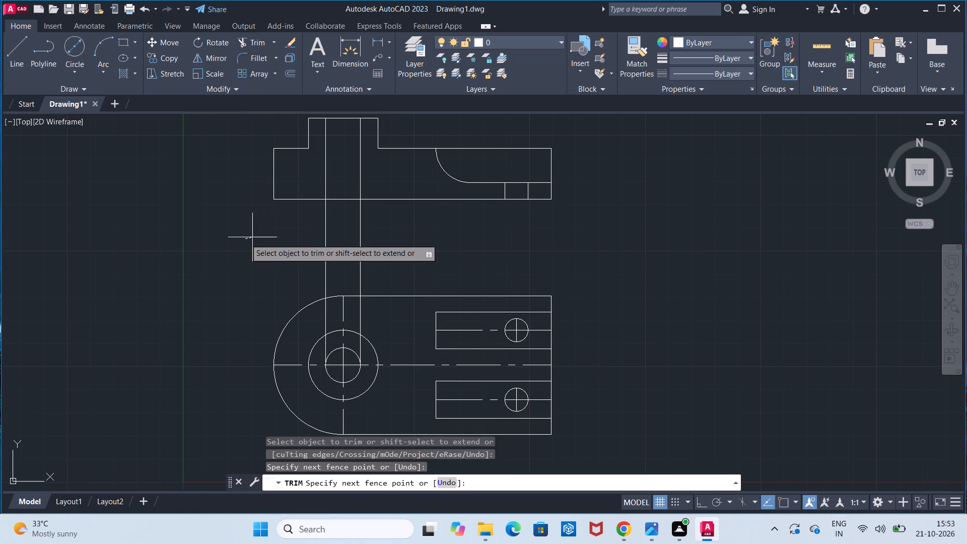
{"action": "left_click_drag", "start_coordinate": [252, 237], "coordinate": [419, 262]}
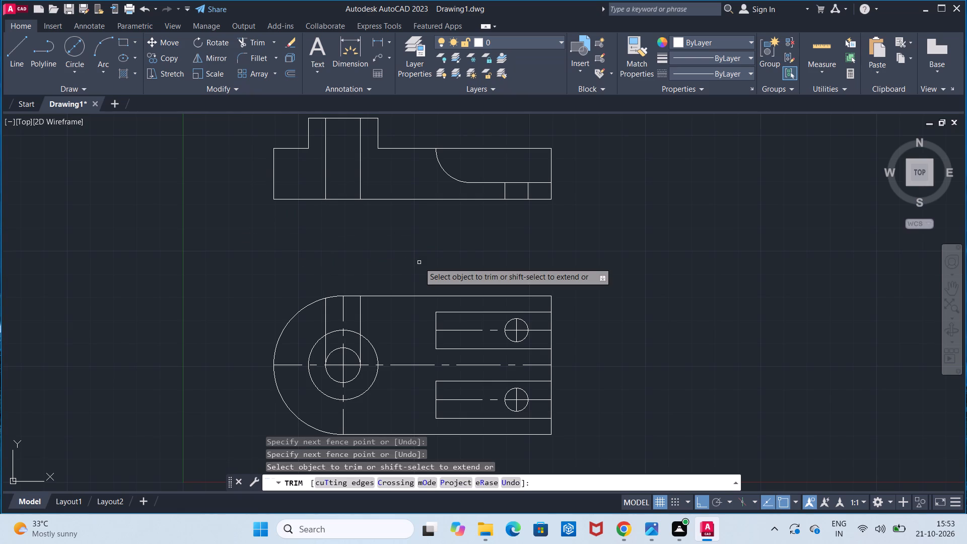
{"action": "left_click", "coordinate": [360, 324]}
{"action": "left_click", "coordinate": [325, 316]}
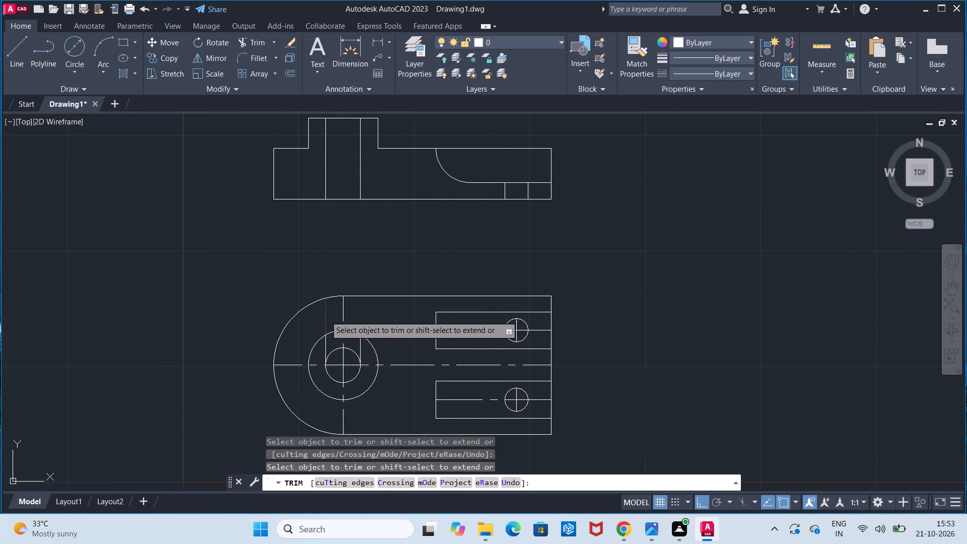
{"action": "left_click", "coordinate": [327, 343]}
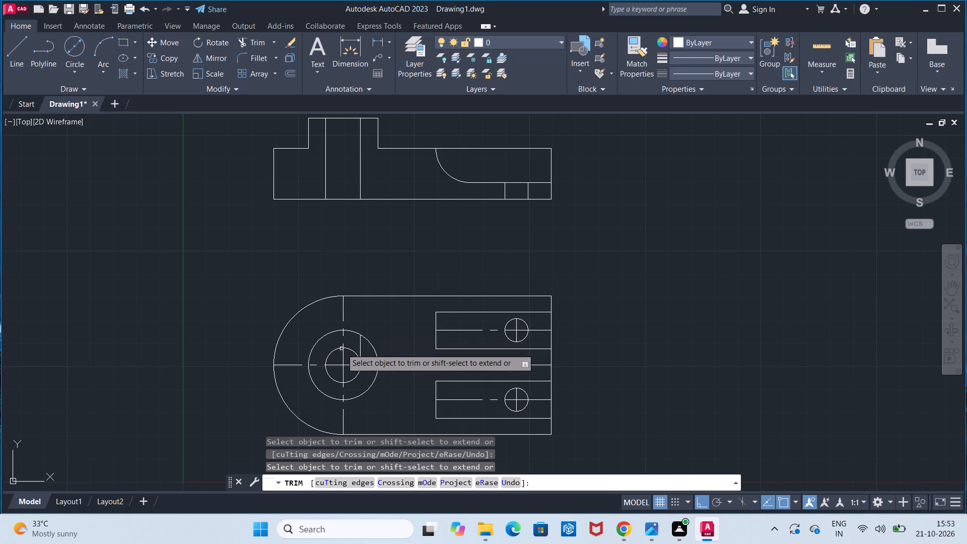
{"action": "left_click", "coordinate": [359, 347]}
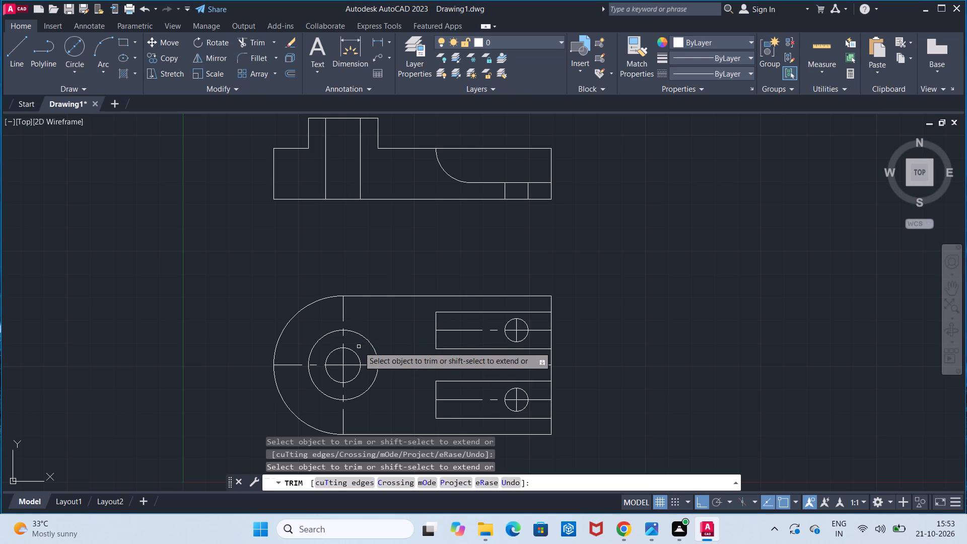
{"action": "key", "text": "Escape"}
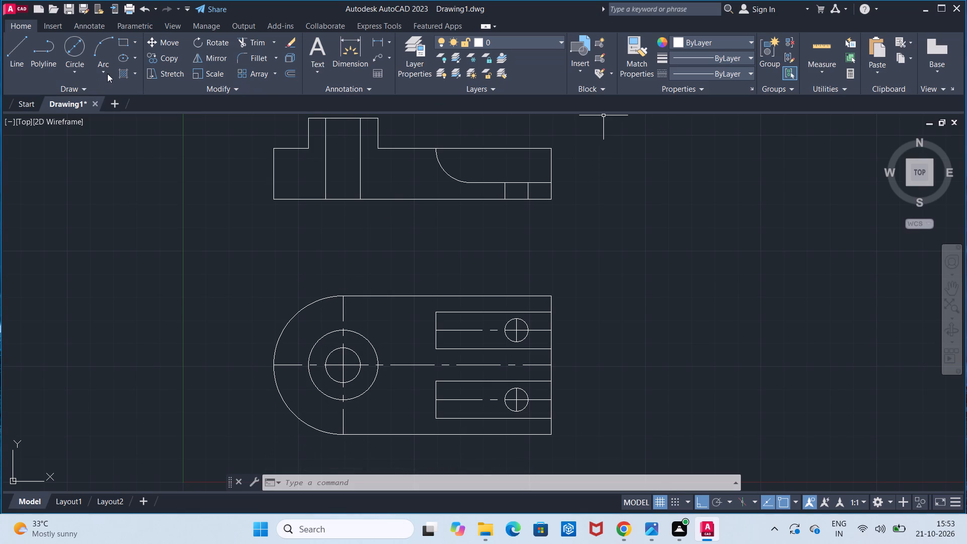
Hatch the front view's solid regions on both sides of the central bore and the small hole with the ANSI31 pattern.
{"action": "left_click", "coordinate": [126, 74]}
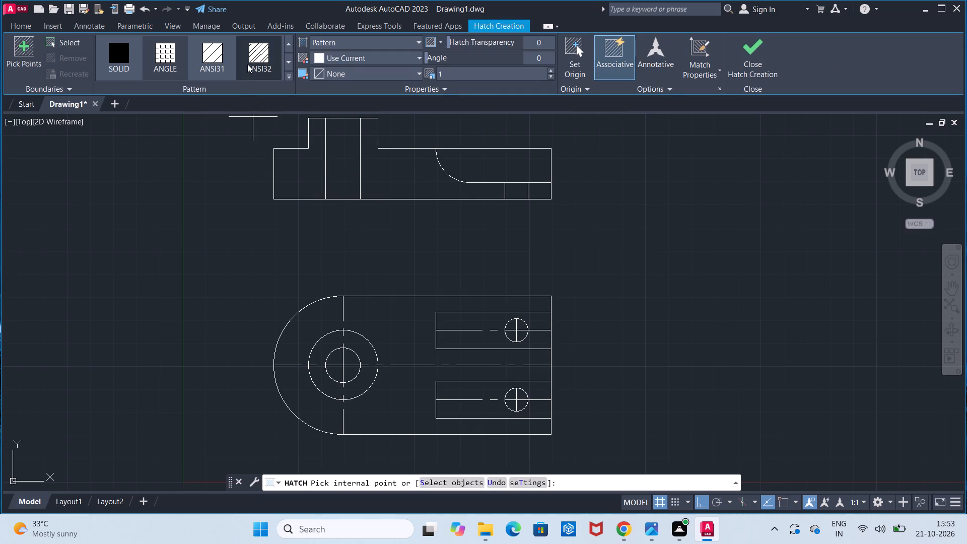
{"action": "left_click", "coordinate": [221, 63]}
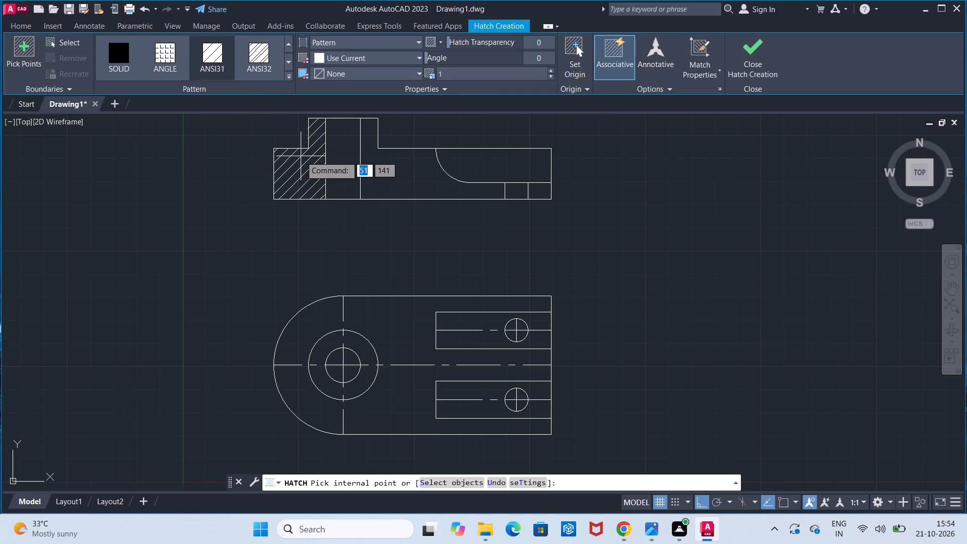
{"action": "left_click", "coordinate": [301, 156]}
{"action": "left_click", "coordinate": [368, 160]}
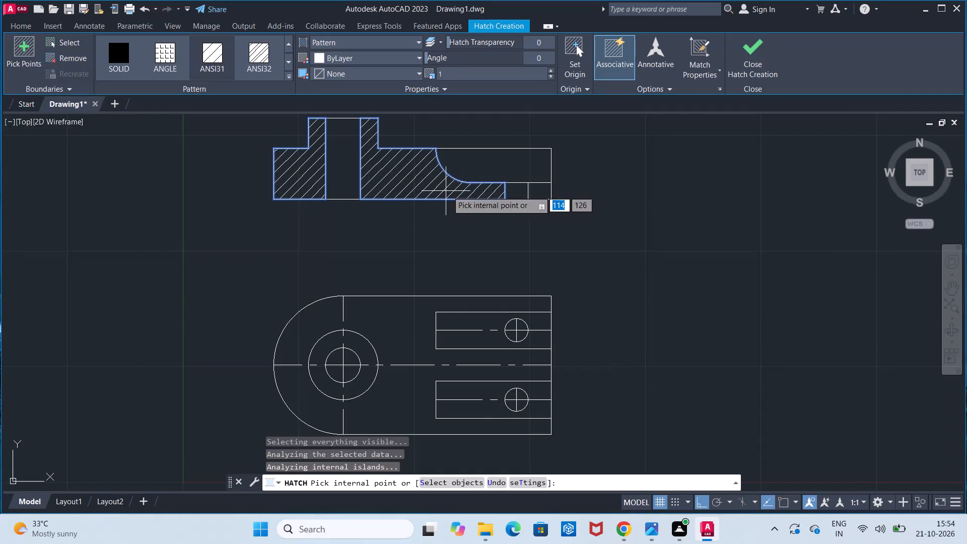
{"action": "left_click", "coordinate": [541, 190]}
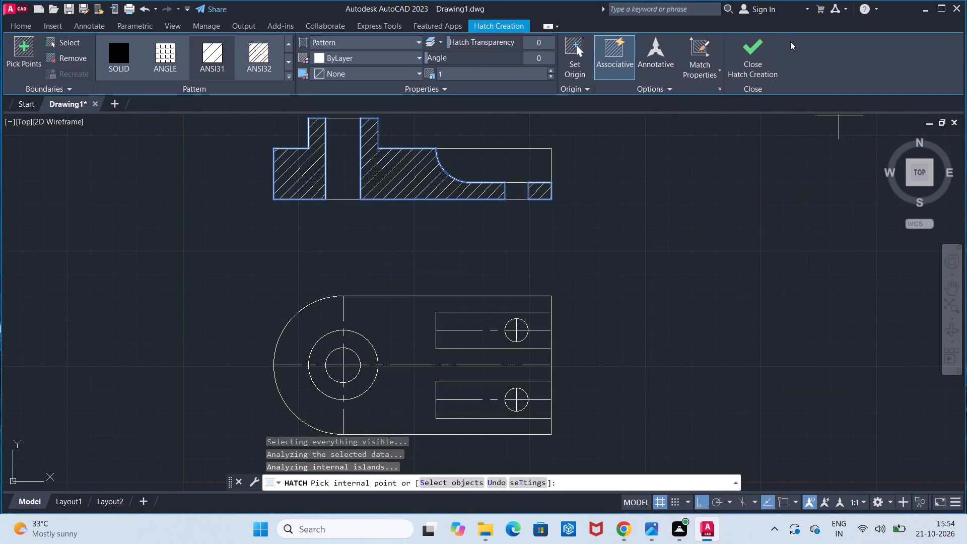
{"action": "left_click", "coordinate": [751, 43]}
{"action": "key", "text": "Escape"}
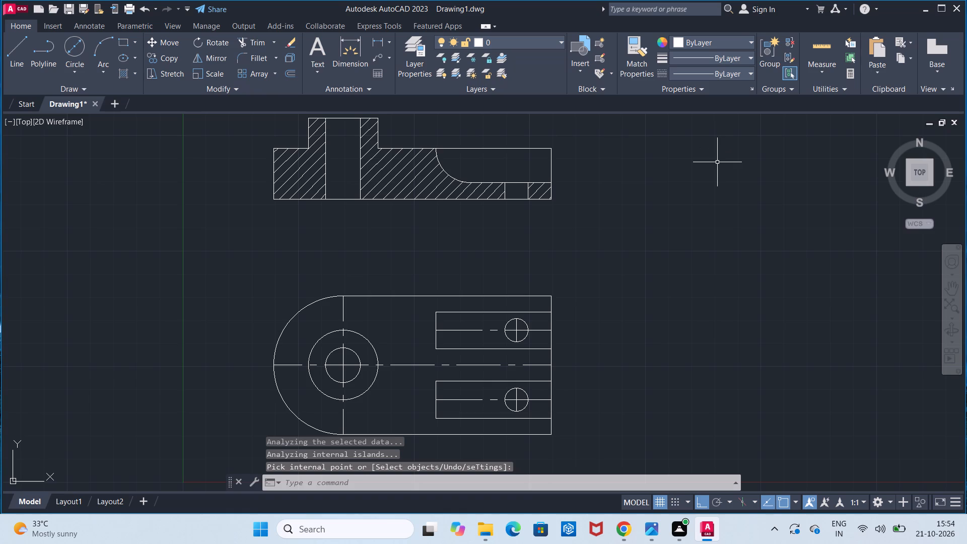
Select all geometry of the front and plan views and apply the Join command.
{"action": "scroll", "coordinate": [717, 162], "scroll_direction": "down", "scroll_amount": 1}
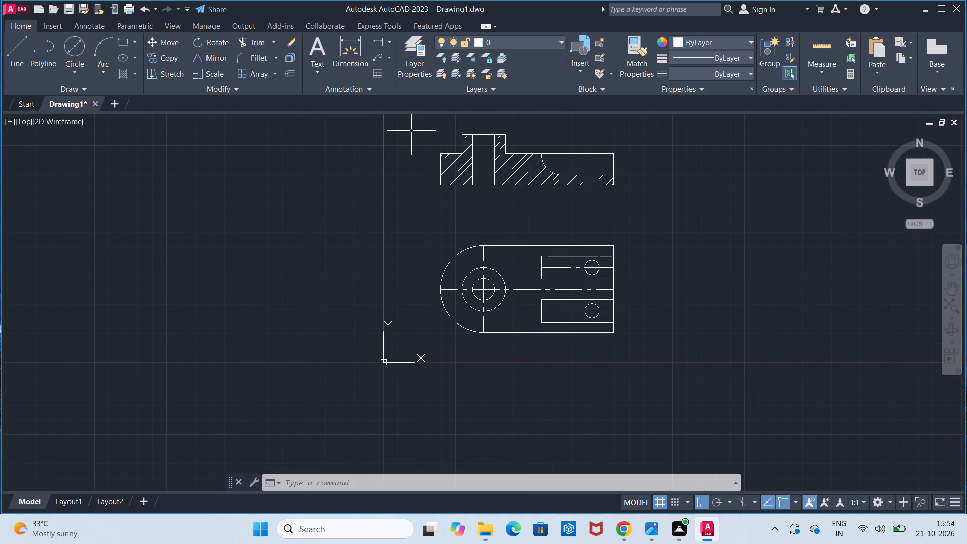
{"action": "left_click", "coordinate": [402, 115]}
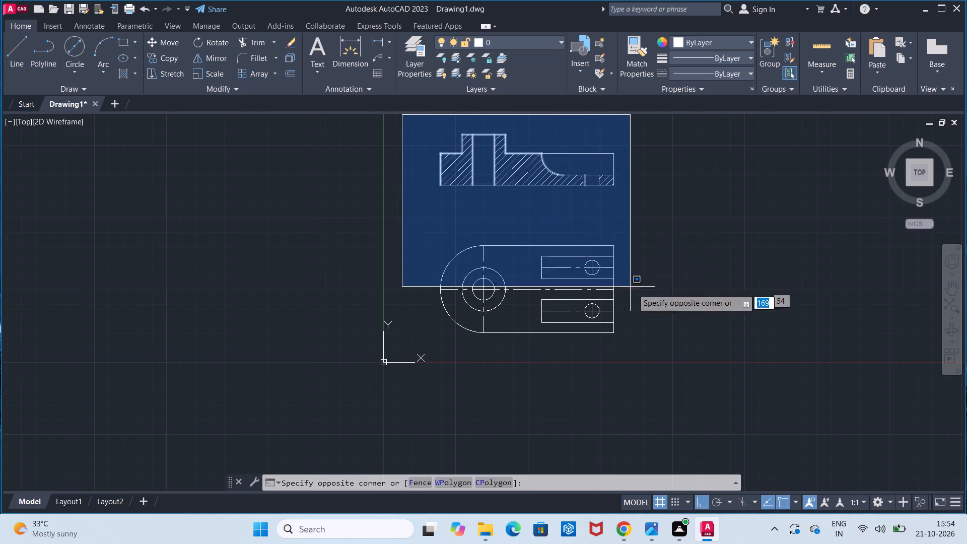
{"action": "left_click", "coordinate": [712, 358]}
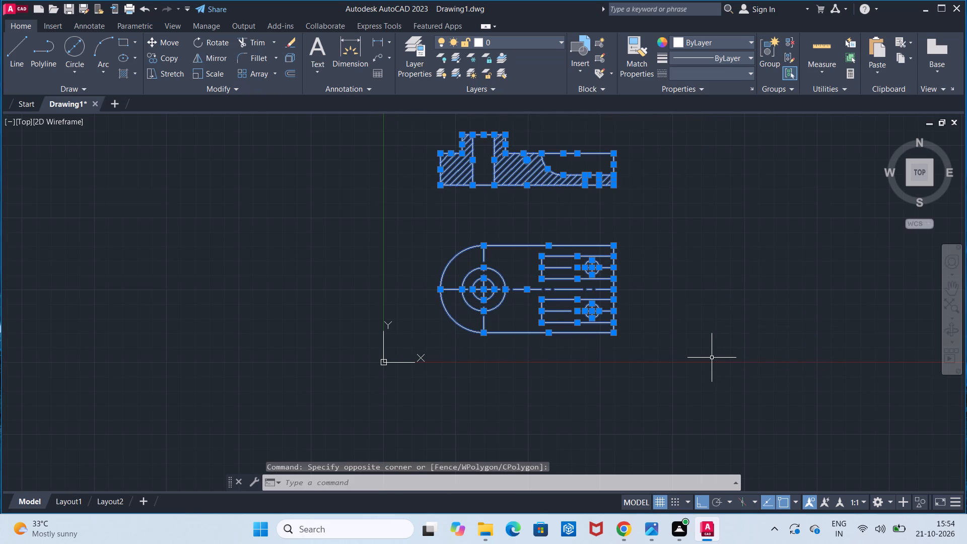
{"action": "type", "text": "joi"}
{"action": "left_click", "coordinate": [734, 388]}
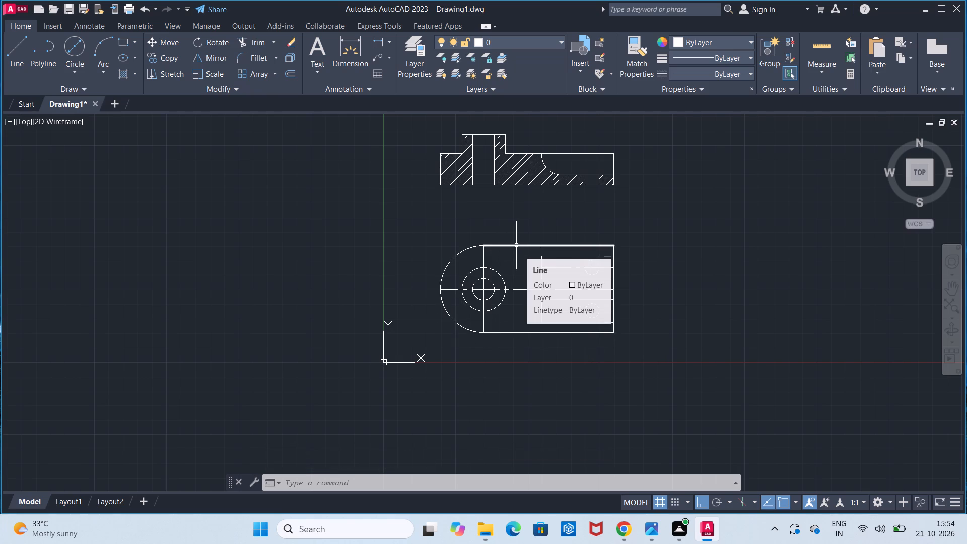
Add a vertical linear dimension for the front view's overall height, from raised step top to base, placed beyond its left edge.
{"action": "scroll", "coordinate": [516, 245], "scroll_direction": "up", "scroll_amount": 1}
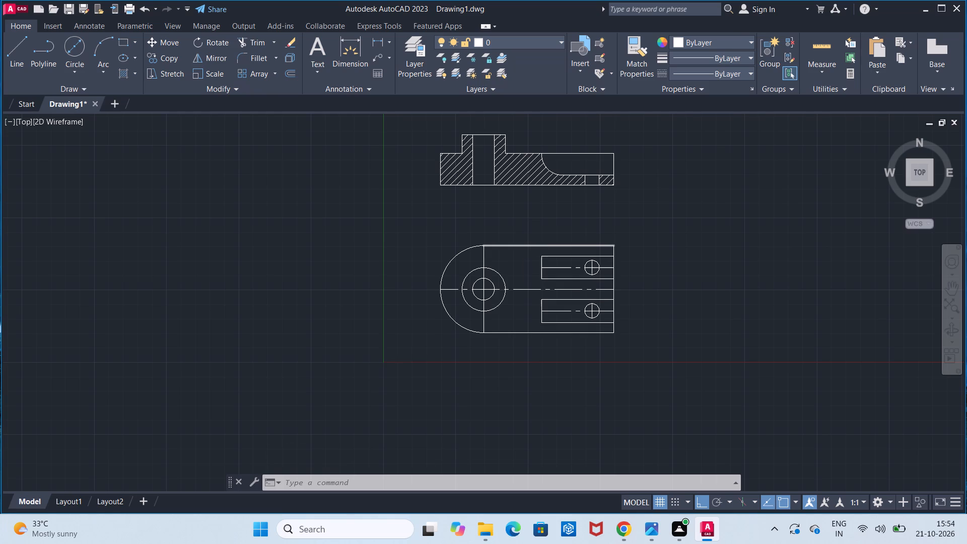
{"action": "middle_click_drag", "start_coordinate": [516, 245], "coordinate": [508, 356]}
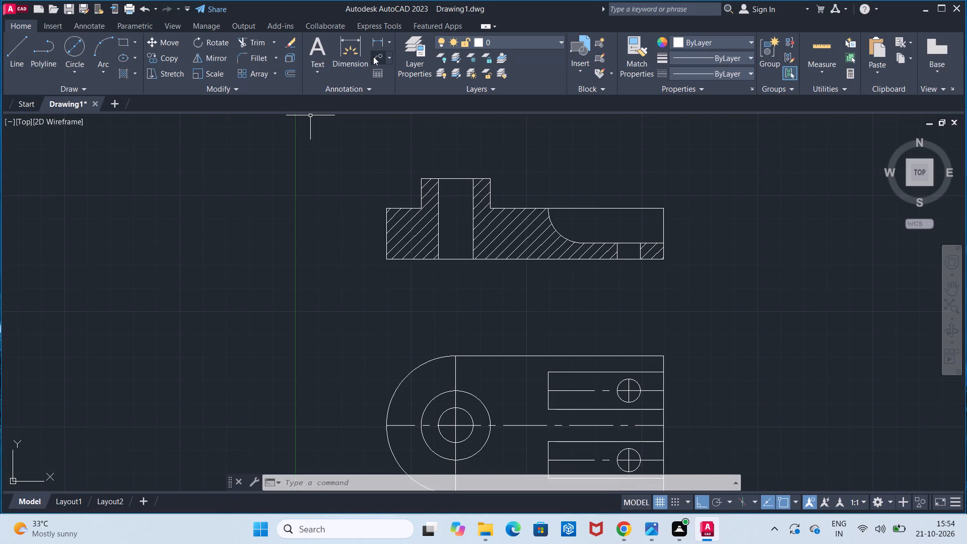
{"action": "left_click", "coordinate": [374, 46]}
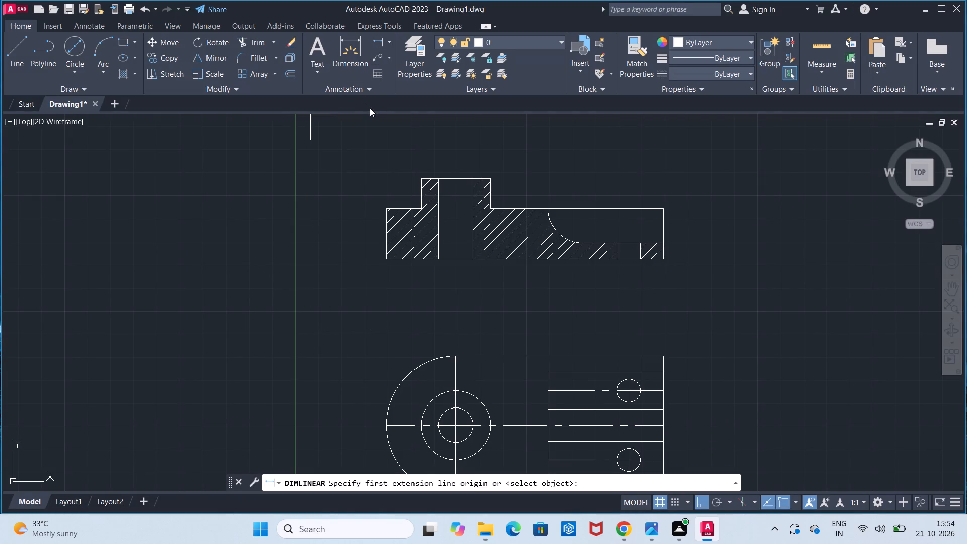
{"action": "left_click", "coordinate": [458, 179]}
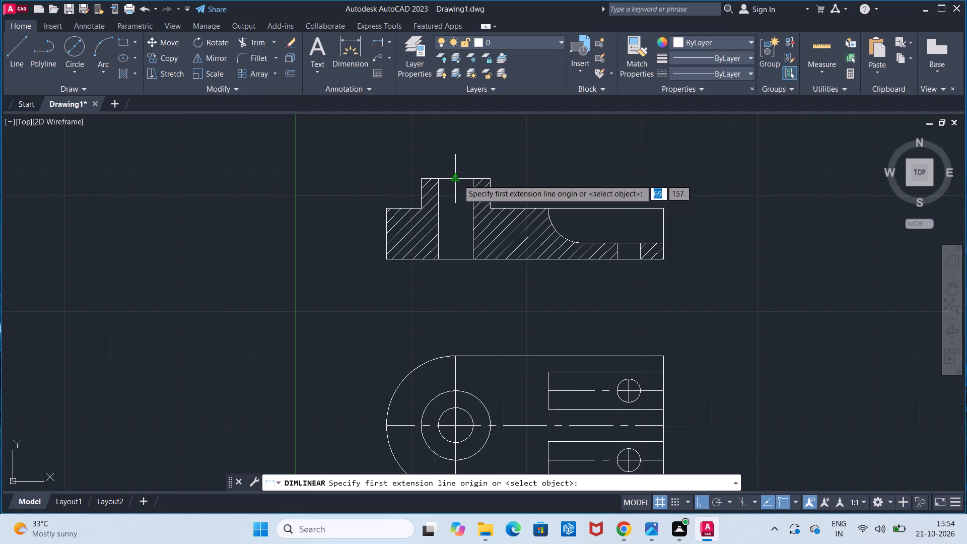
{"action": "left_click", "coordinate": [455, 254]}
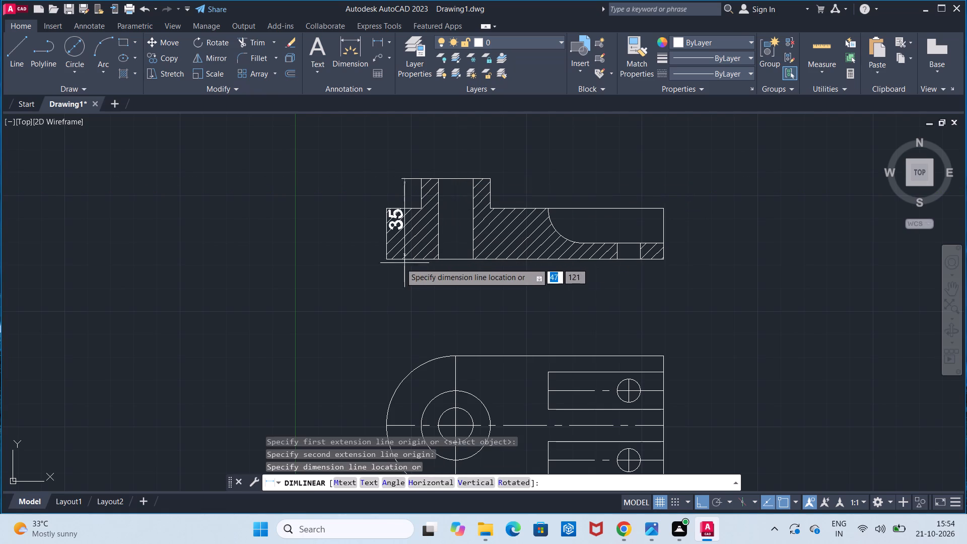
{"action": "left_click", "coordinate": [372, 260]}
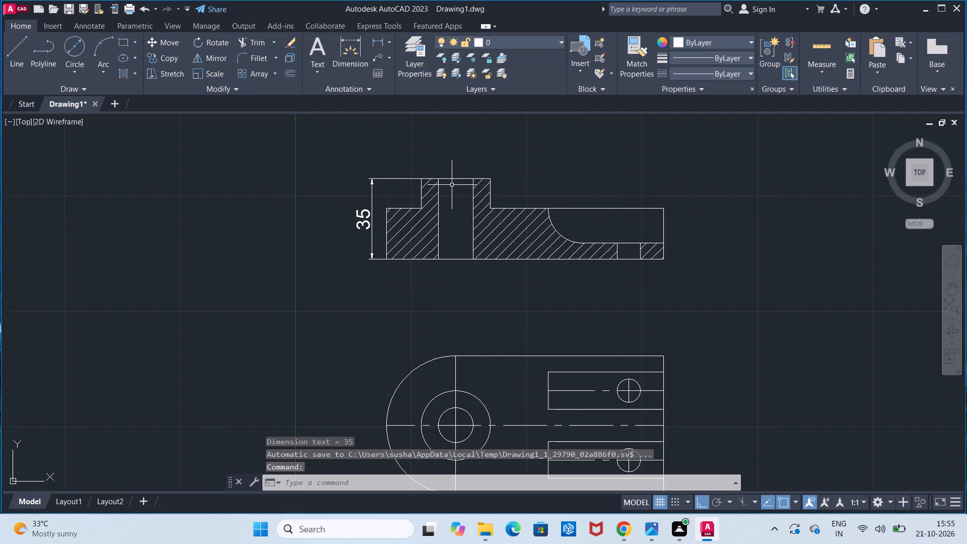
Add a radius dimension to the front view's fillet arc, with its text above the arc.
{"action": "middle_click_drag", "start_coordinate": [453, 185], "coordinate": [429, 157]}
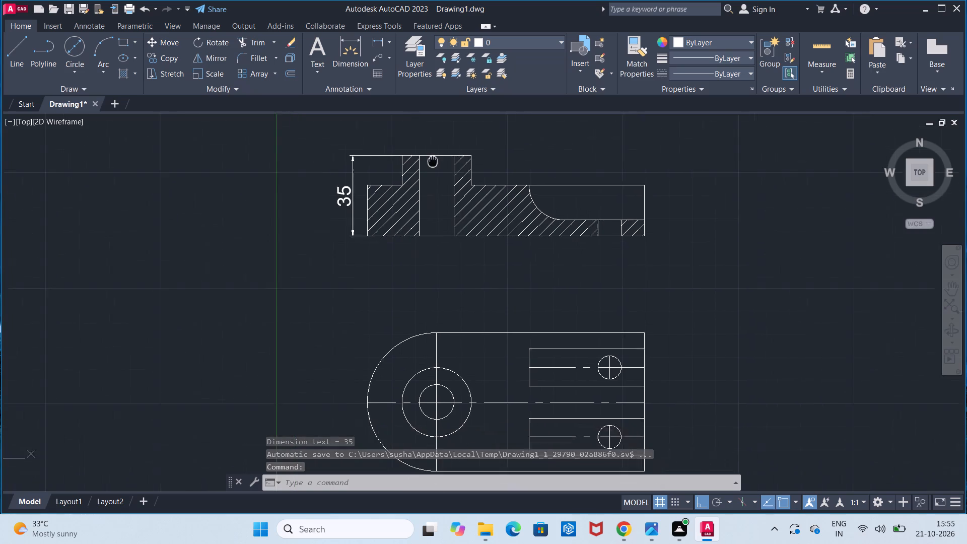
{"action": "middle_click_drag", "start_coordinate": [429, 157], "coordinate": [422, 149]}
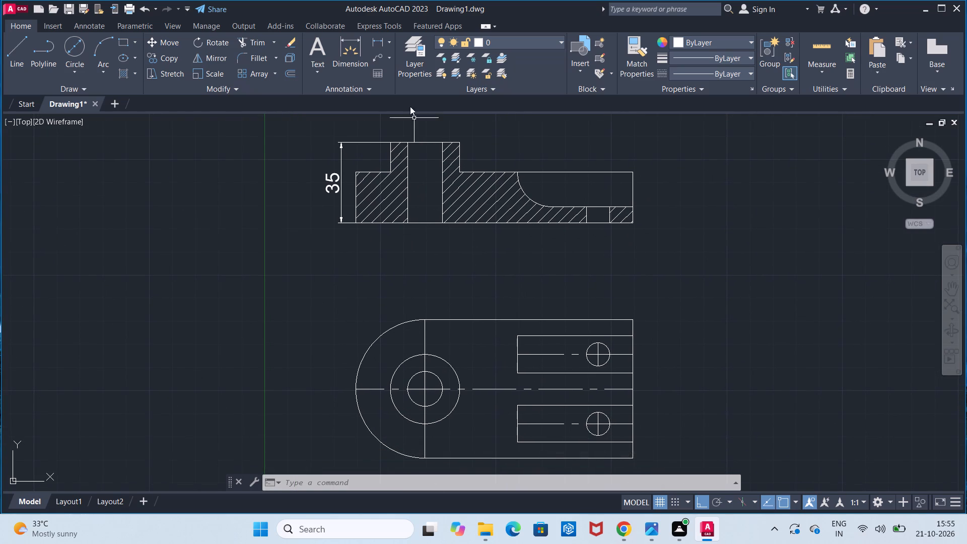
{"action": "left_click", "coordinate": [387, 41]}
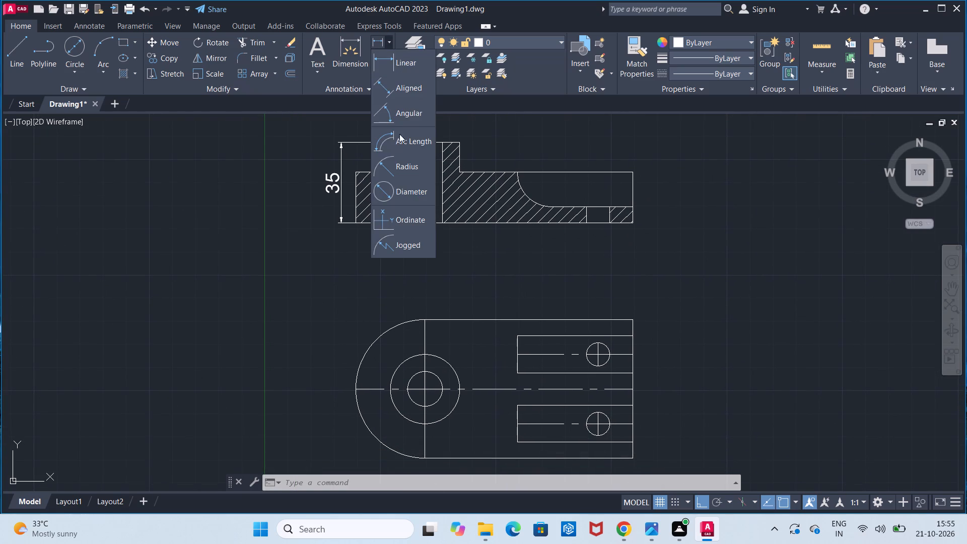
{"action": "left_click", "coordinate": [405, 173]}
{"action": "left_click", "coordinate": [525, 194]}
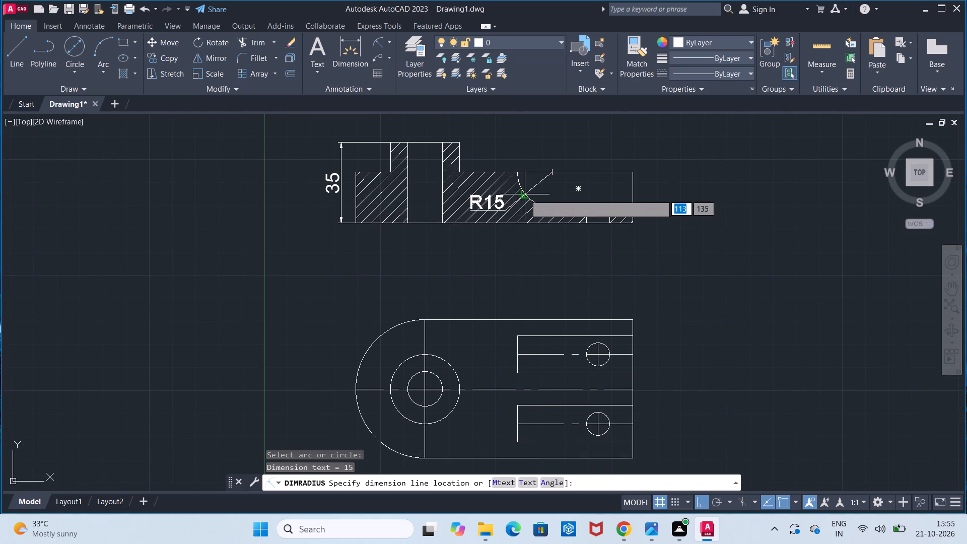
{"action": "left_click", "coordinate": [537, 159]}
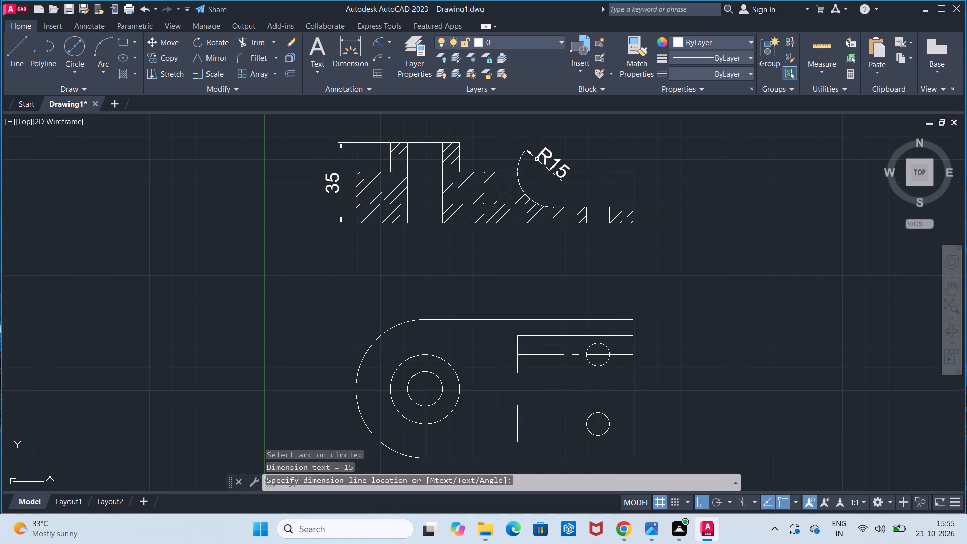
Add a horizontal linear dimension above the front view, from the fillet's upper end to the right edge.
{"action": "left_click", "coordinate": [388, 46]}
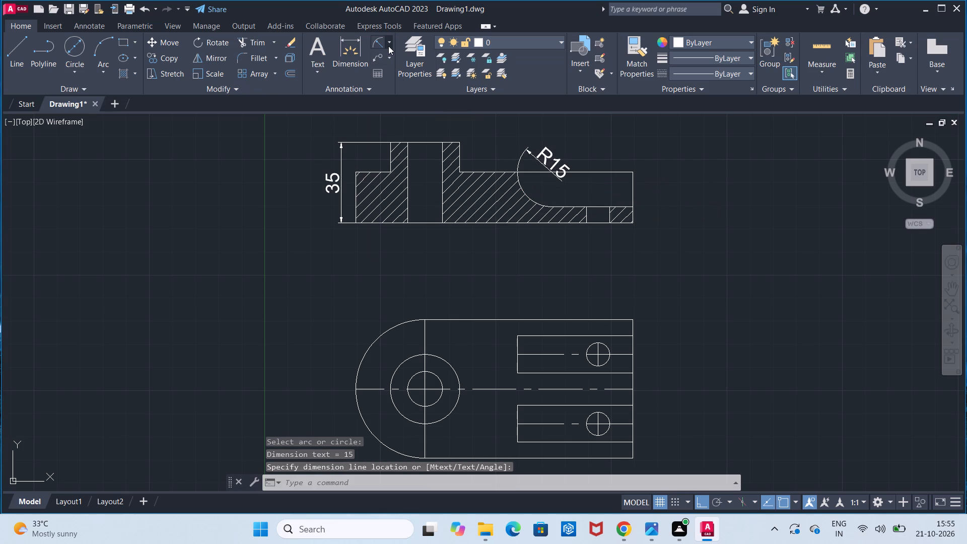
{"action": "left_click", "coordinate": [383, 66]}
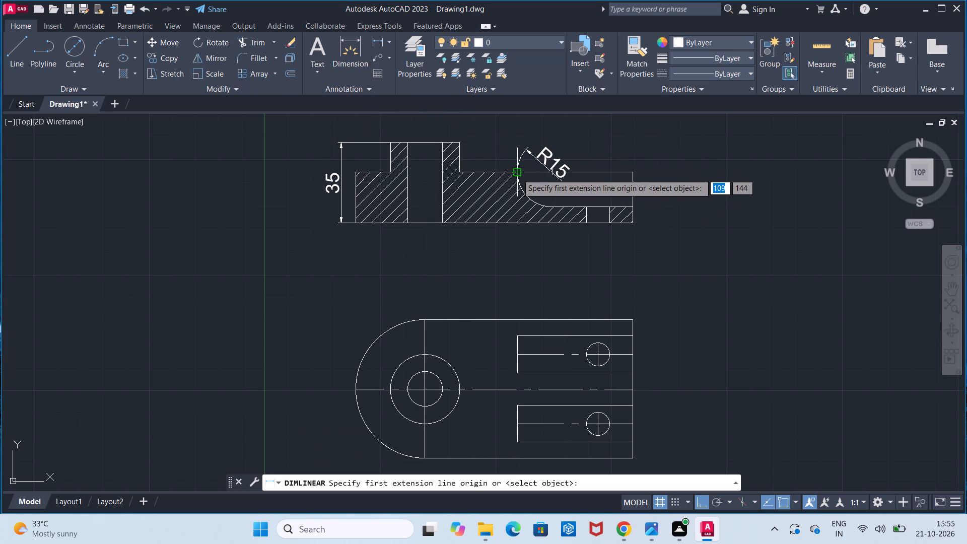
{"action": "left_click", "coordinate": [517, 174]}
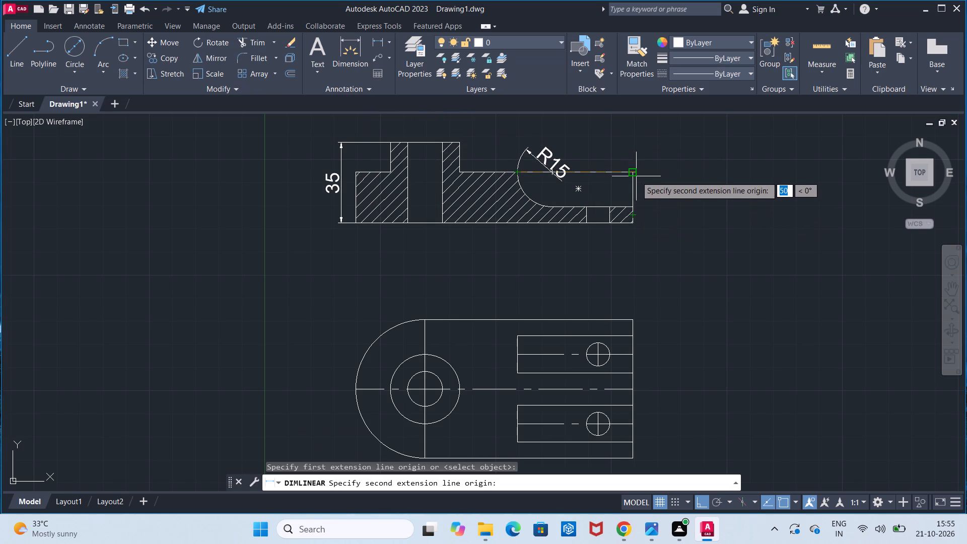
{"action": "left_click", "coordinate": [635, 173]}
{"action": "left_click", "coordinate": [632, 138]}
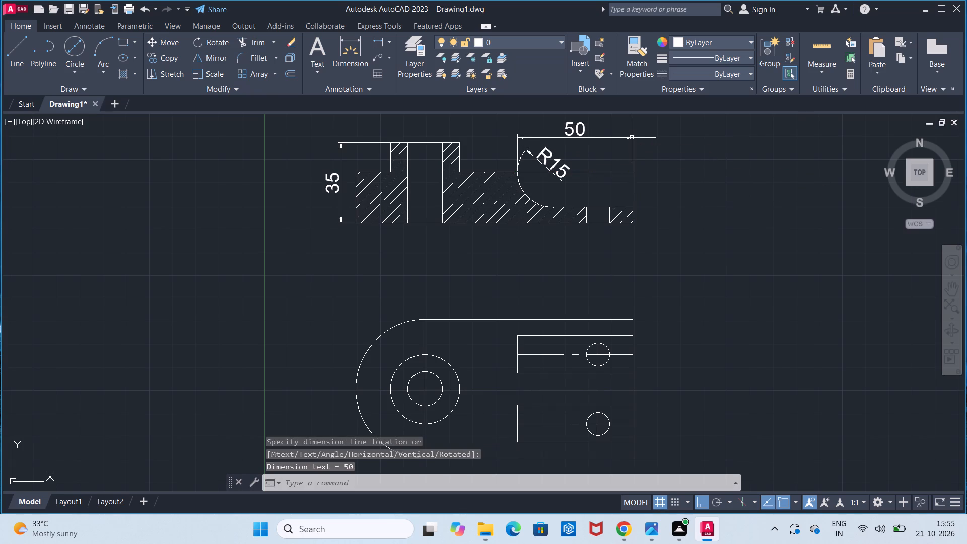
Add a vertical linear dimension for the recess depth at the front view's right edge, from its upper corner to the thin section's top.
{"action": "left_click", "coordinate": [372, 41]}
{"action": "left_click", "coordinate": [629, 169]}
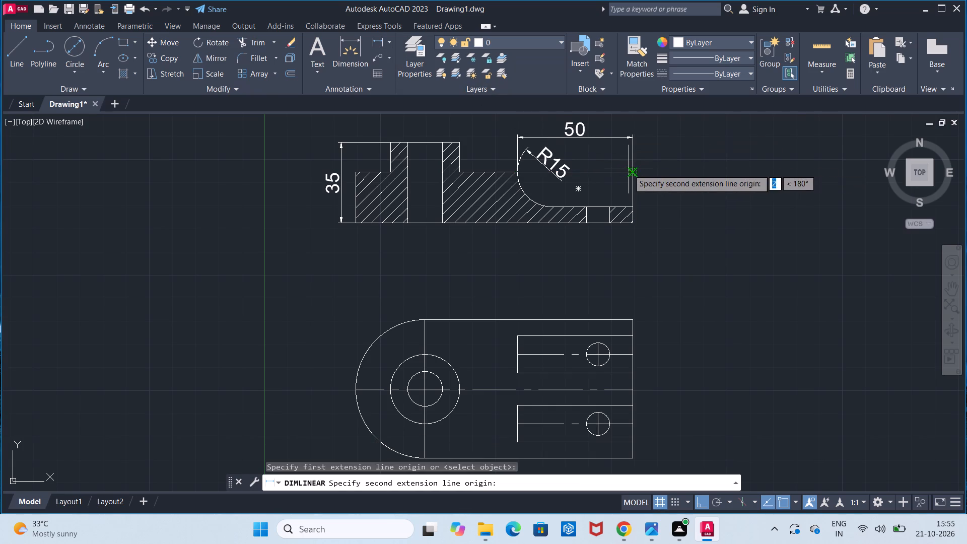
{"action": "left_click", "coordinate": [633, 204]}
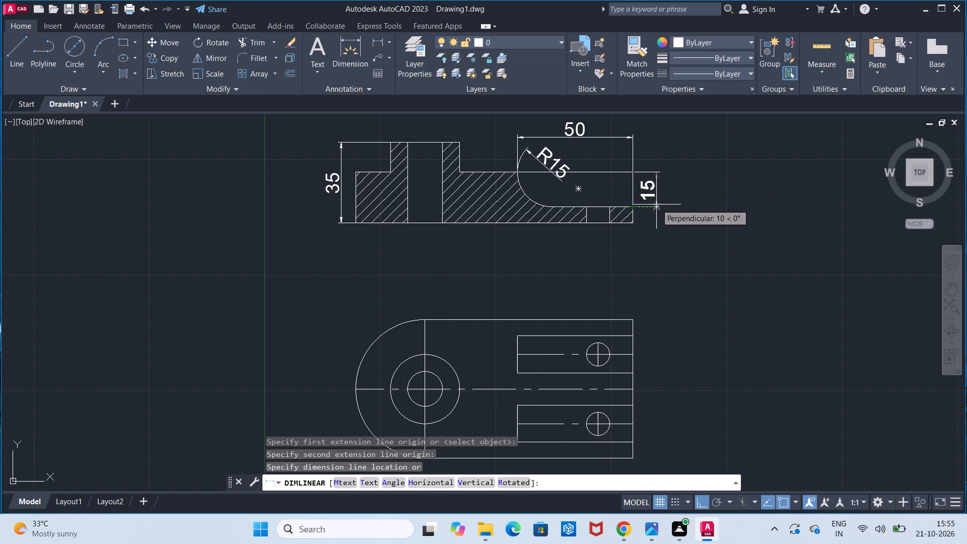
{"action": "left_click", "coordinate": [656, 205]}
Add a vertical linear dimension at the front view's right edge, from its upper corner to the base, placed outside the recess depth dimension.
{"action": "left_click", "coordinate": [380, 45]}
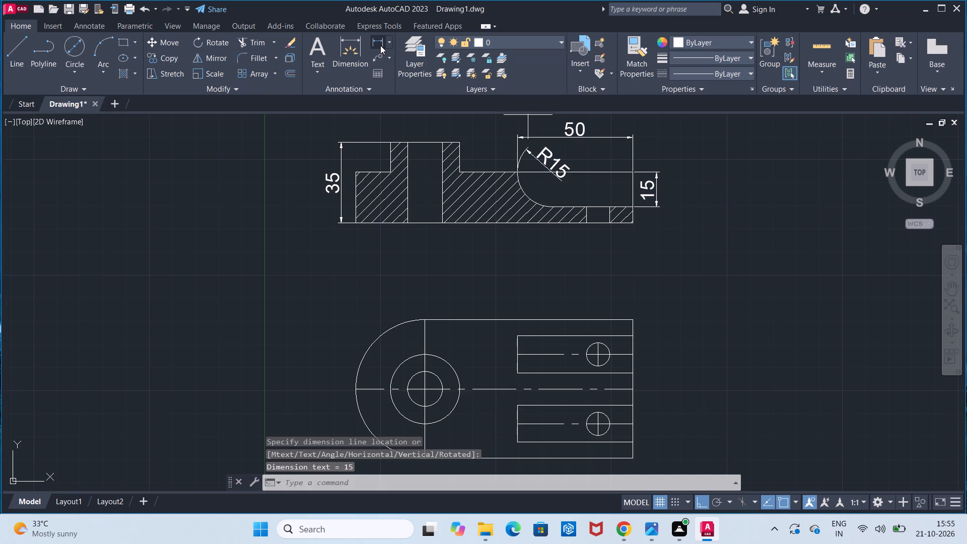
{"action": "left_click", "coordinate": [631, 173]}
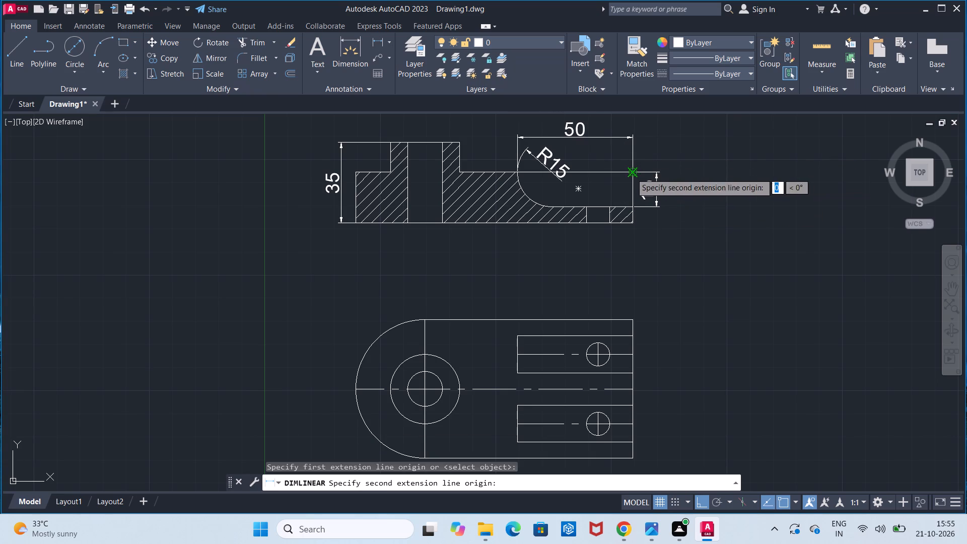
{"action": "left_click", "coordinate": [634, 223]}
{"action": "left_click", "coordinate": [676, 223]}
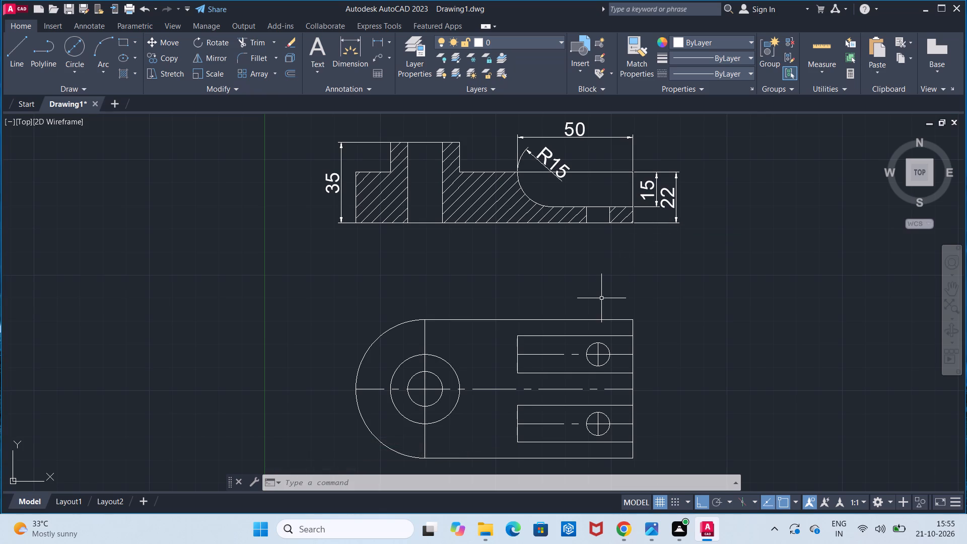
Add a horizontal linear dimension above the plan view, from the top end of the large end arc to the plate's right edge.
{"action": "middle_click_drag", "start_coordinate": [601, 299], "coordinate": [597, 274]}
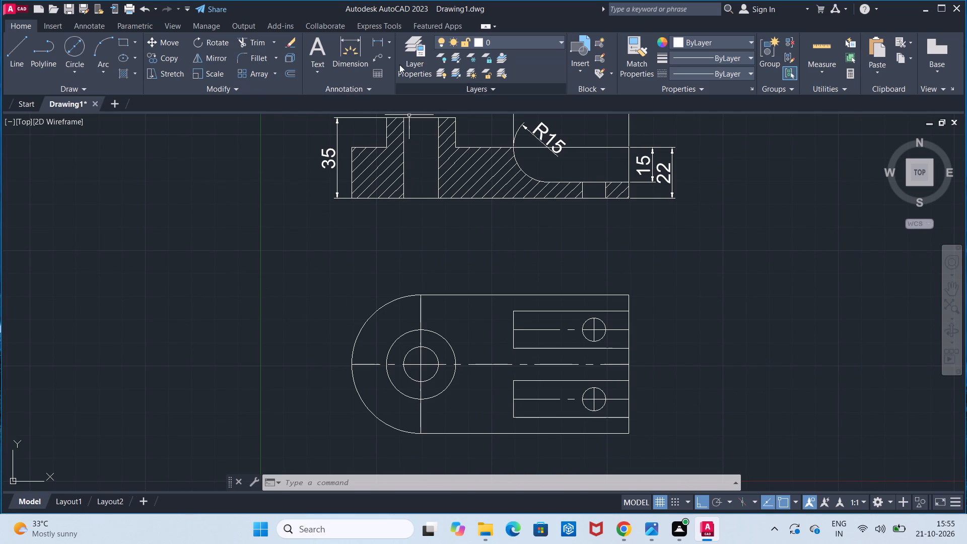
{"action": "left_click", "coordinate": [382, 48]}
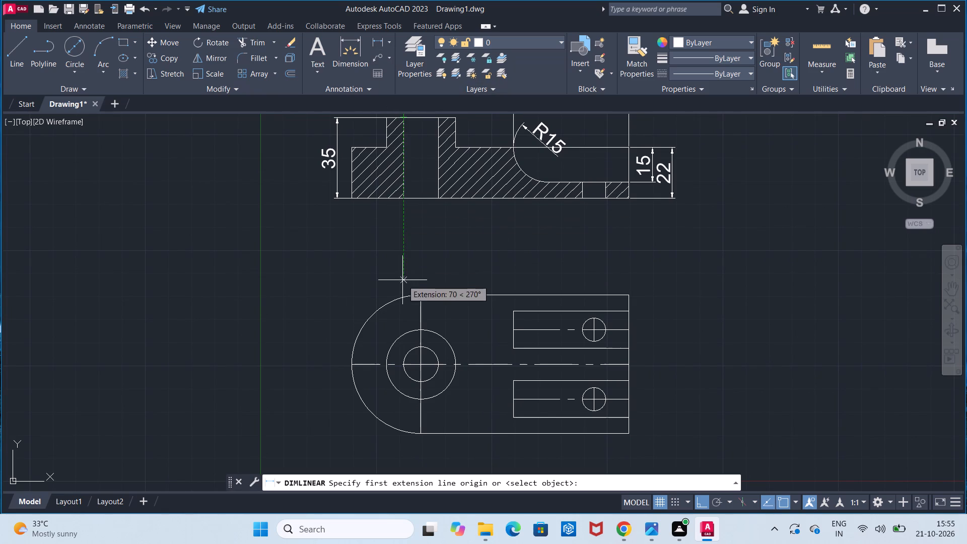
{"action": "left_click", "coordinate": [424, 295]}
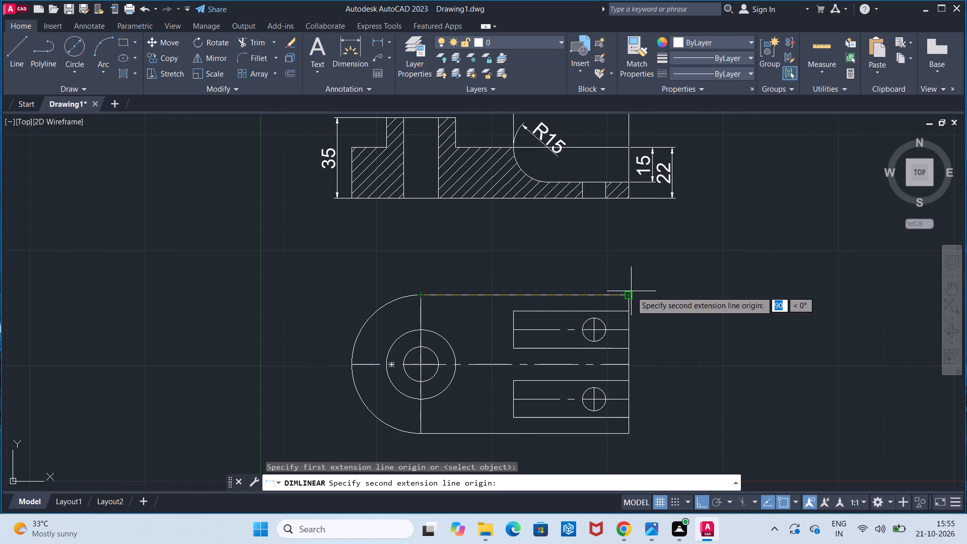
{"action": "left_click", "coordinate": [631, 291]}
{"action": "left_click", "coordinate": [633, 266]}
Add a radius dimension to the plan view's large end arc, with its text outside the arc to the upper left.
{"action": "scroll", "coordinate": [633, 266], "scroll_direction": "down", "scroll_amount": 1}
{"action": "middle_click_drag", "start_coordinate": [633, 266], "coordinate": [627, 235]}
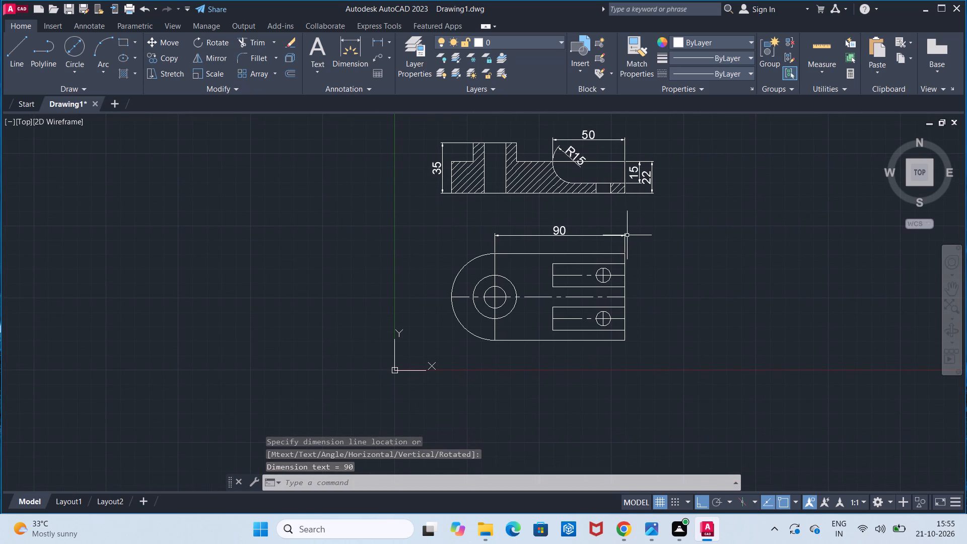
{"action": "left_click", "coordinate": [391, 44]}
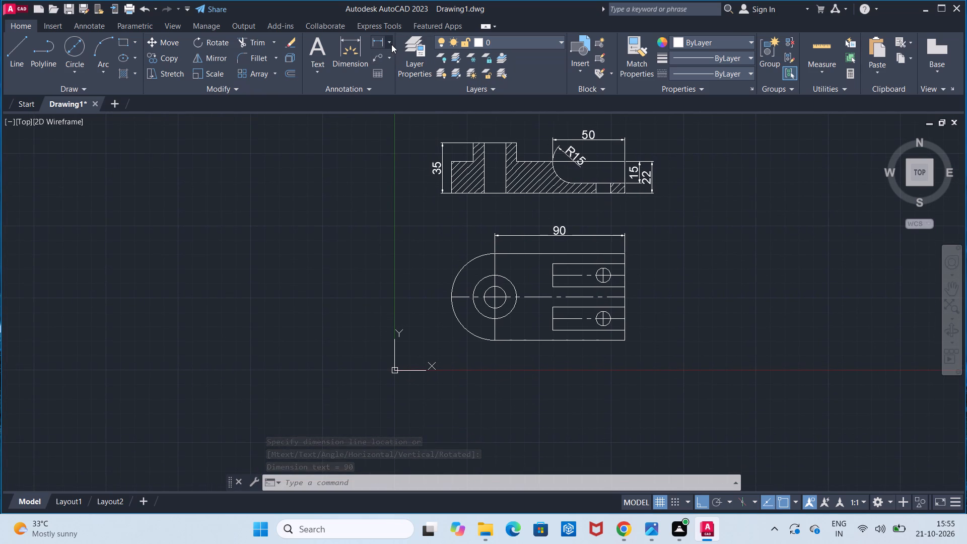
{"action": "left_click", "coordinate": [416, 154]}
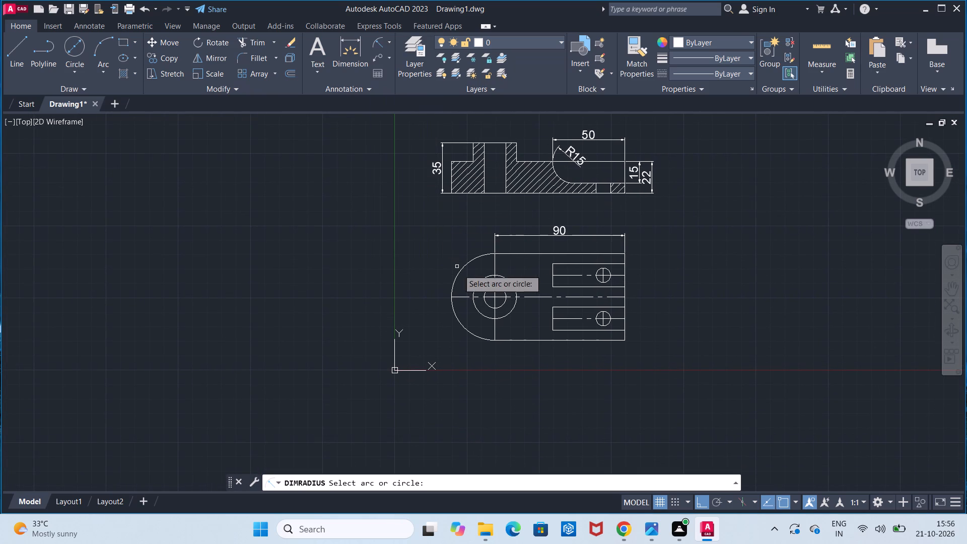
{"action": "left_click", "coordinate": [461, 269]}
{"action": "left_click", "coordinate": [442, 252]}
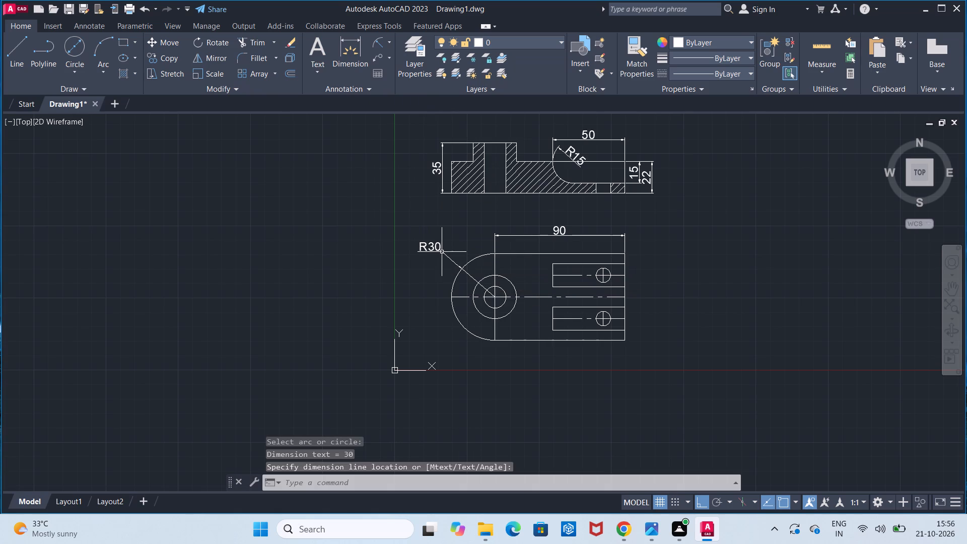
Add a diameter dimension to the larger concentric circle in the plan view, with its text beyond the plate's left end.
{"action": "left_click", "coordinate": [387, 44]}
{"action": "left_click", "coordinate": [413, 186]}
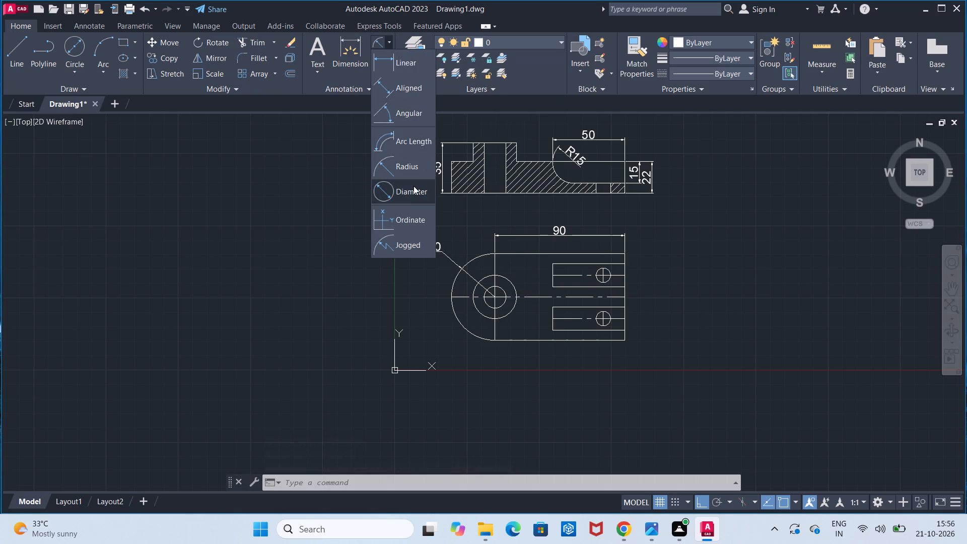
{"action": "left_click", "coordinate": [472, 295]}
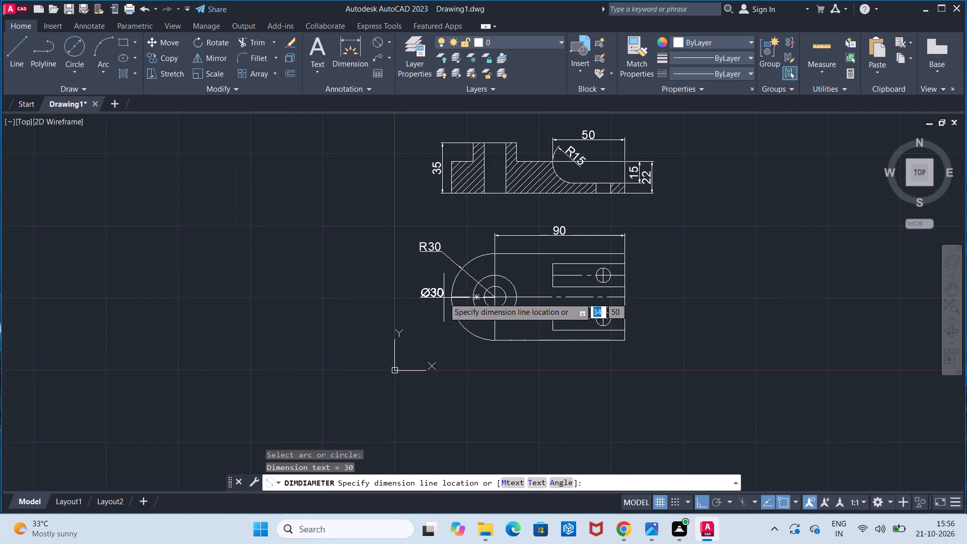
{"action": "left_click", "coordinate": [429, 295]}
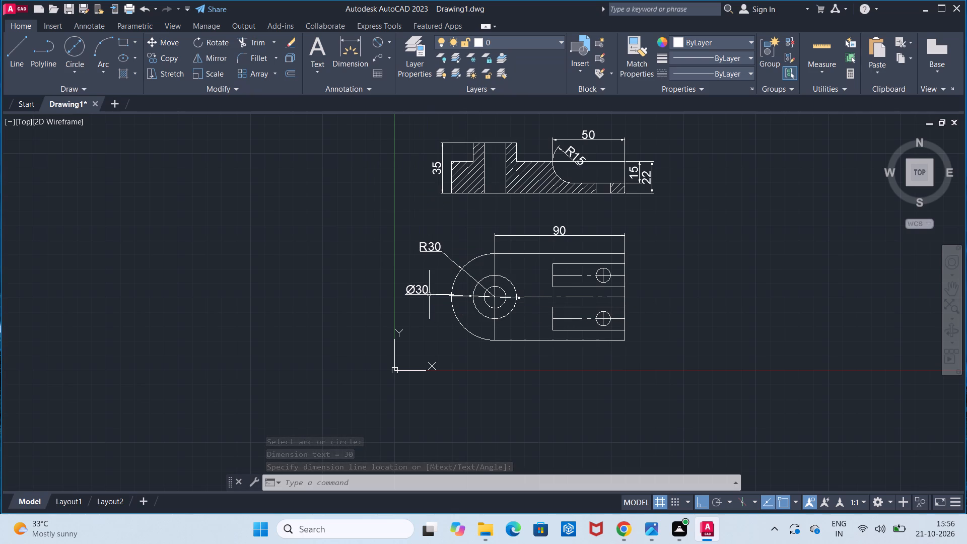
Add a horizontal linear dimension from the lower slot's hole centre to the plate's right edge, placed below the plan view.
{"action": "left_click", "coordinate": [391, 47]}
{"action": "left_click", "coordinate": [392, 64]}
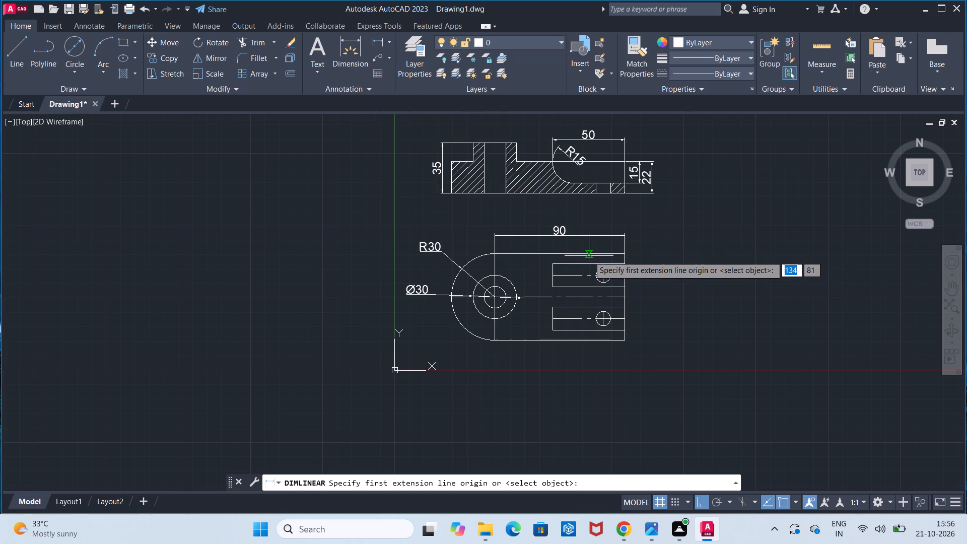
{"action": "scroll", "coordinate": [589, 256], "scroll_direction": "up", "scroll_amount": 1}
{"action": "left_click", "coordinate": [612, 354]}
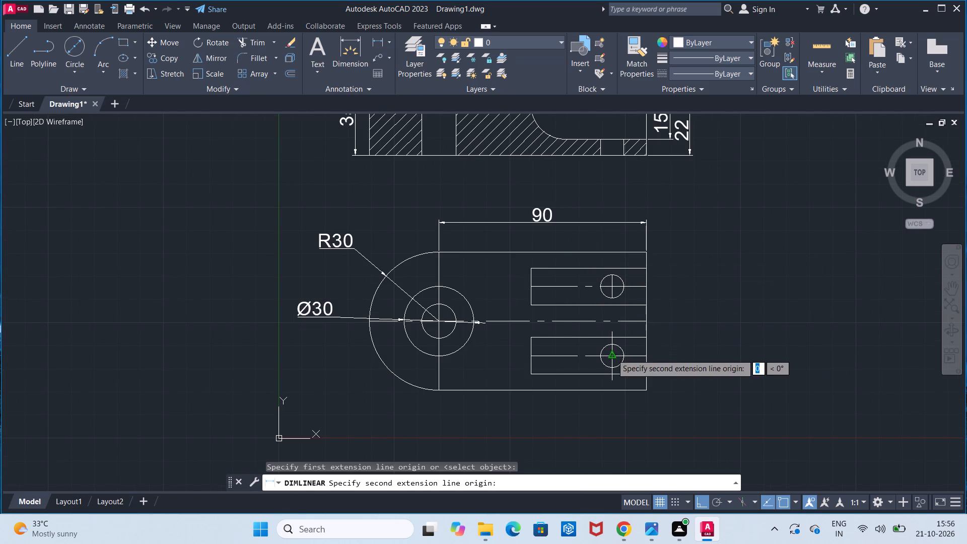
{"action": "left_click", "coordinate": [644, 358]}
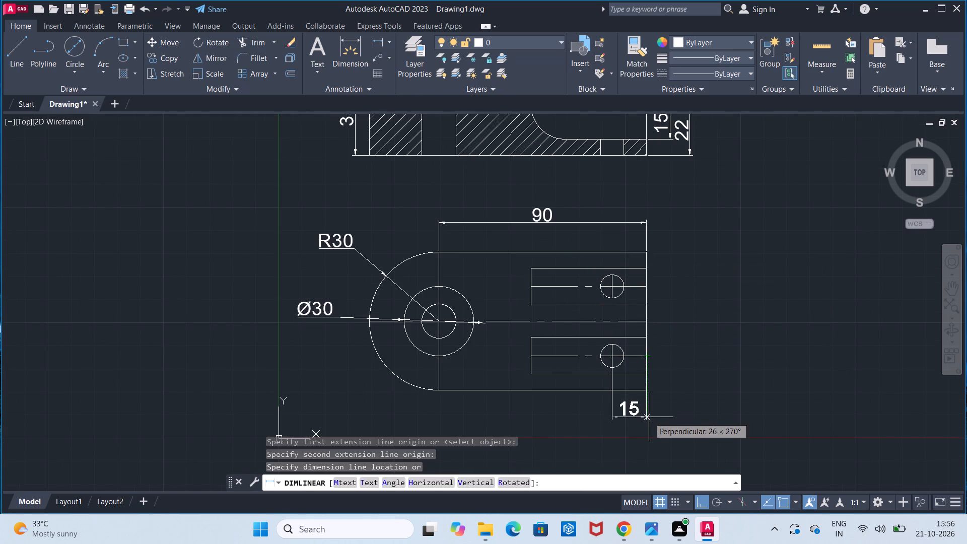
{"action": "left_click", "coordinate": [649, 417]}
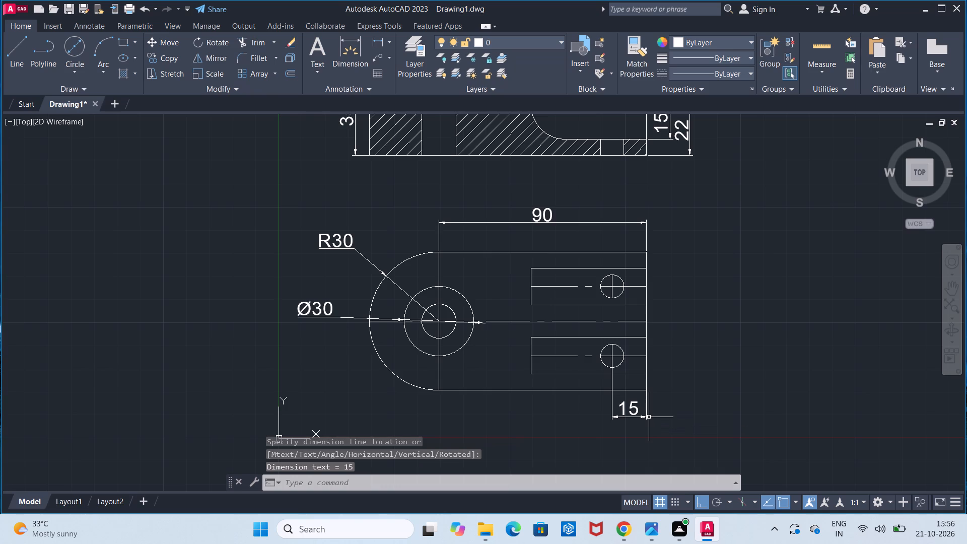
Add a vertical linear dimension for the gap between the two slots, placed just beyond the plan view's right edge.
{"action": "left_click", "coordinate": [380, 47]}
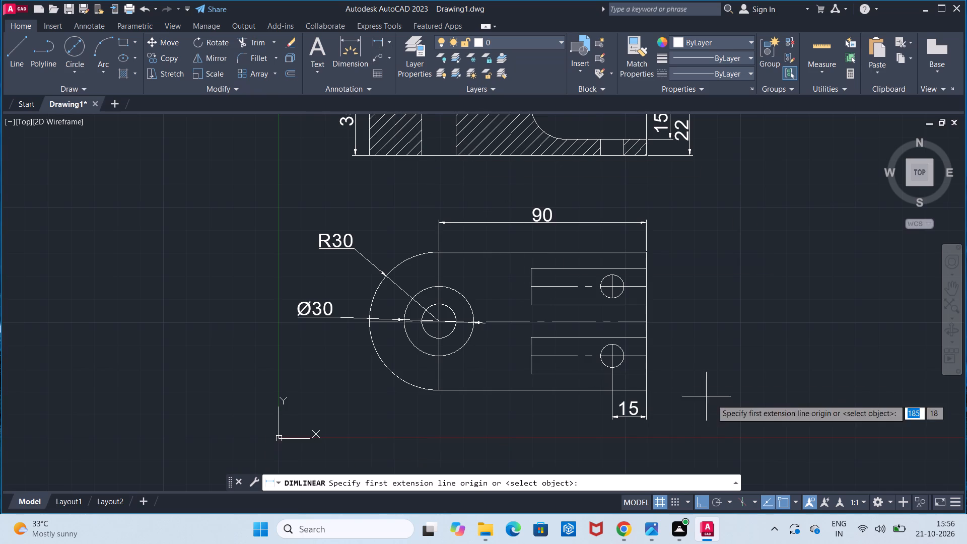
{"action": "left_click", "coordinate": [648, 307]}
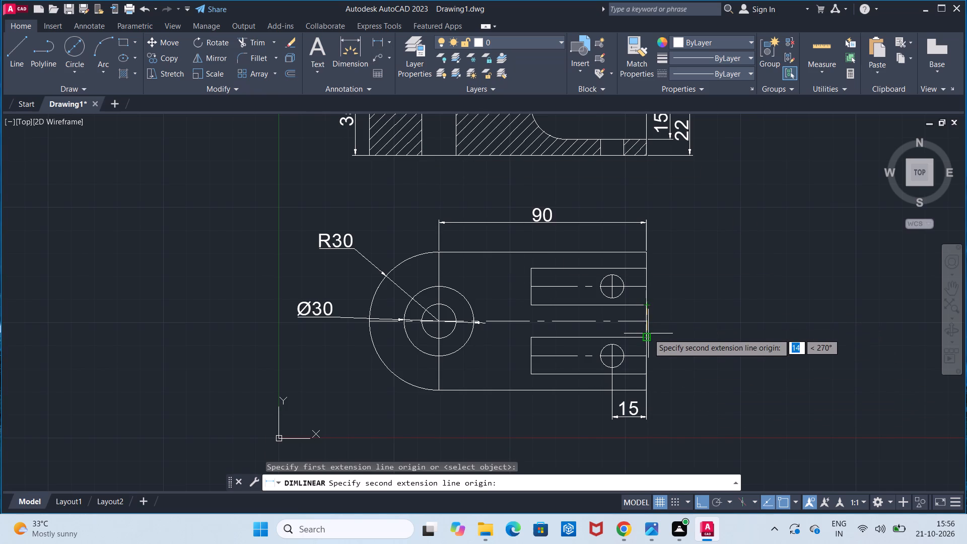
{"action": "left_click", "coordinate": [648, 333]}
{"action": "left_click", "coordinate": [664, 336]}
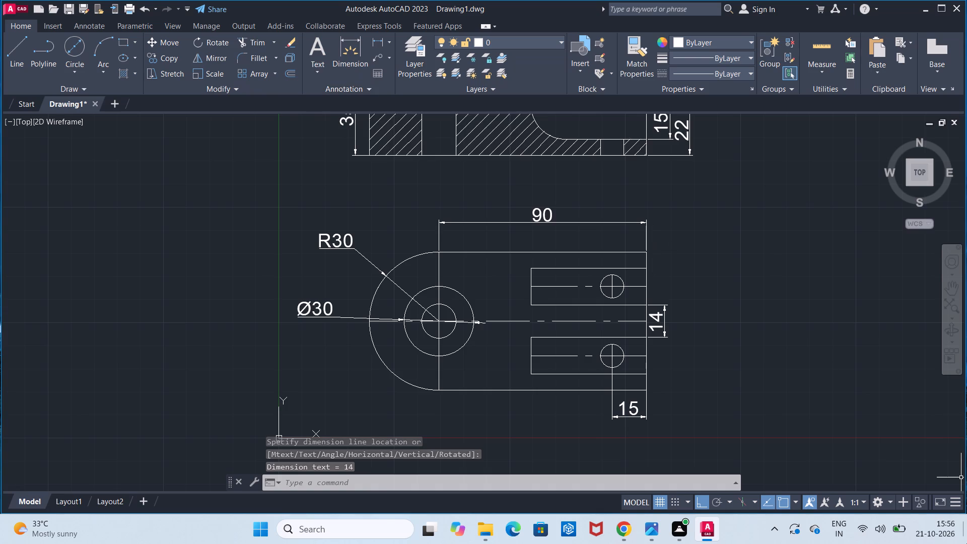
Add a vertical linear dimension between the two slot hole centres, placed outside the slot gap dimension.
{"action": "left_click", "coordinate": [376, 38]}
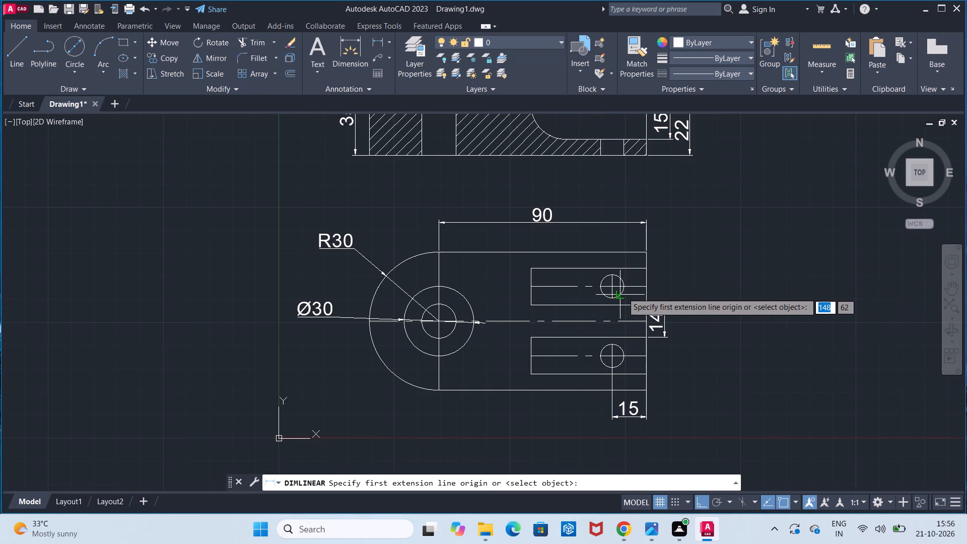
{"action": "left_click", "coordinate": [612, 287]}
{"action": "left_click", "coordinate": [611, 353]}
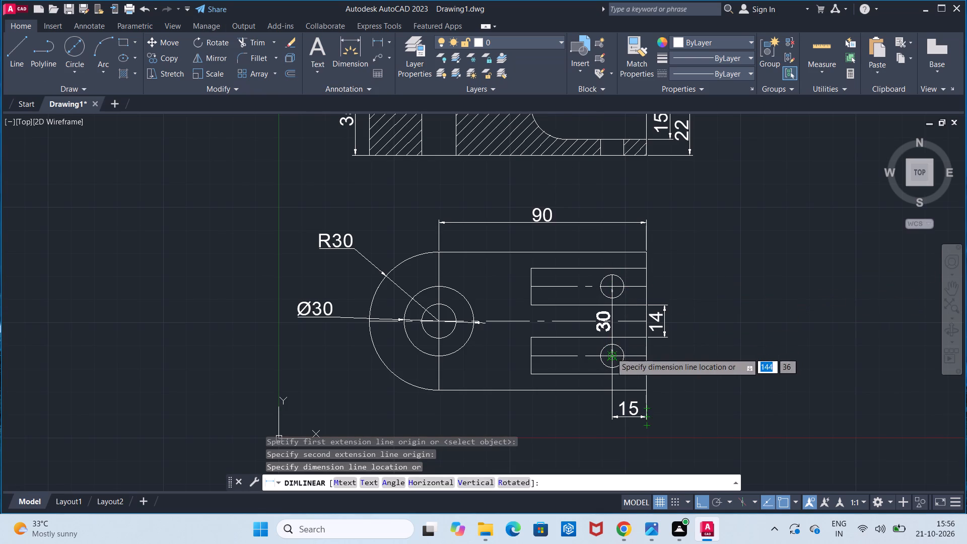
{"action": "left_click", "coordinate": [688, 355]}
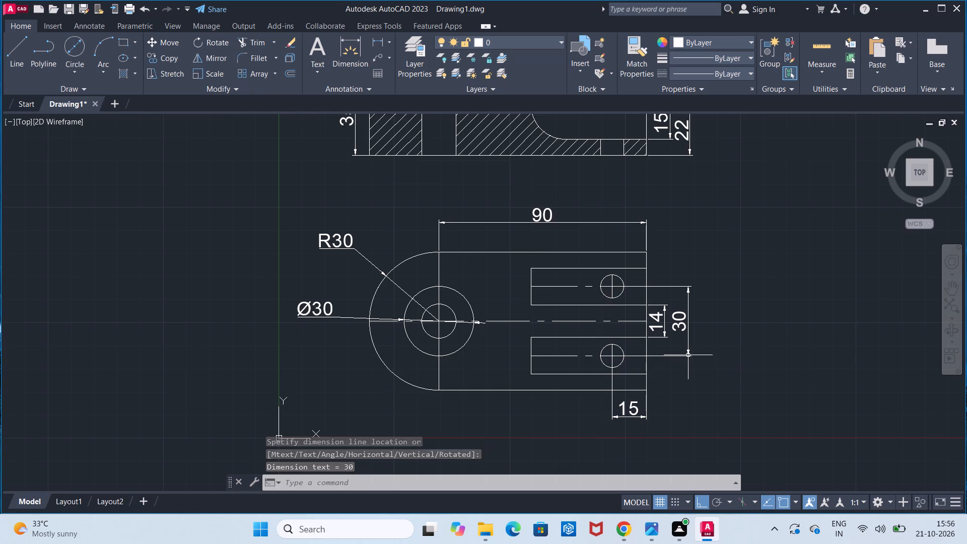
Add a vertical linear dimension for the upper slot's width, placed to the left of its closed end.
{"action": "left_click", "coordinate": [379, 47]}
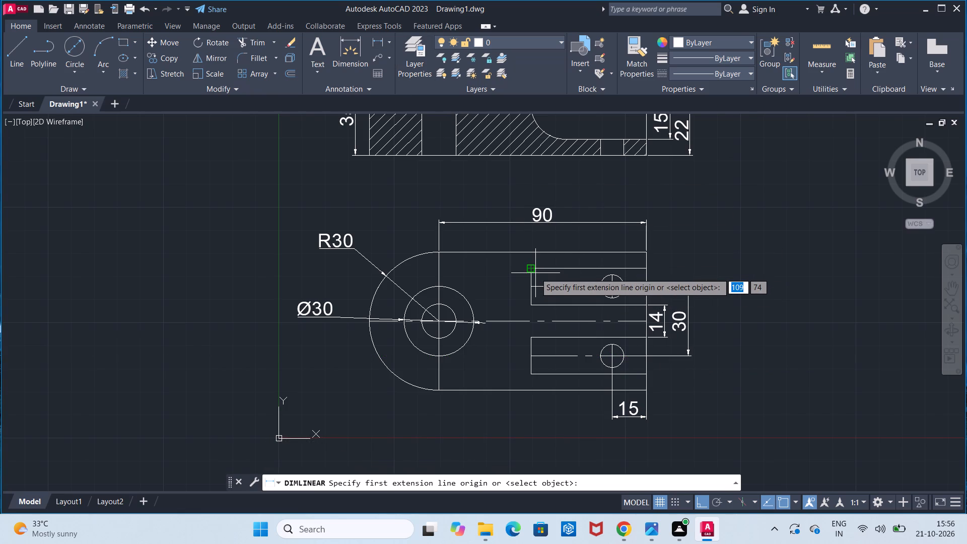
{"action": "left_click", "coordinate": [528, 268]}
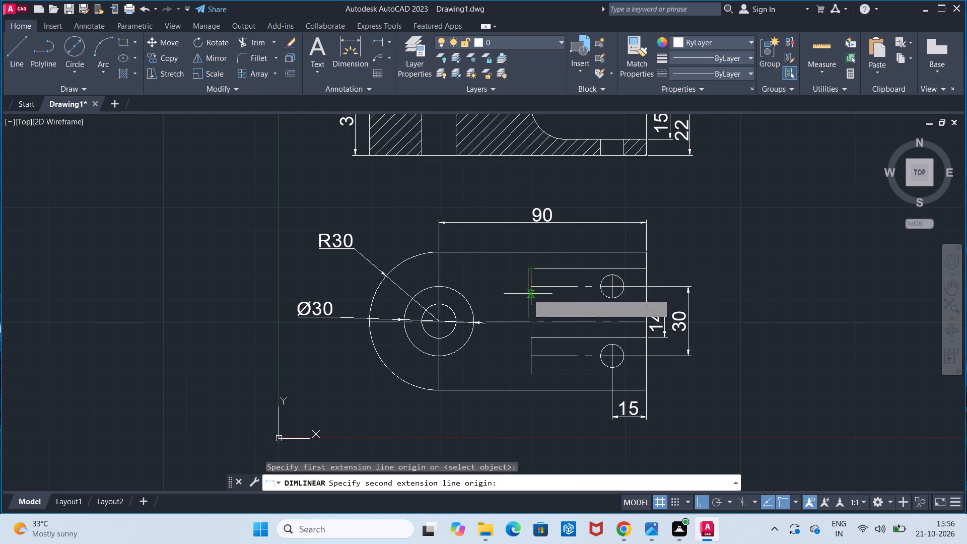
{"action": "left_click", "coordinate": [531, 304]}
{"action": "left_click", "coordinate": [494, 292]}
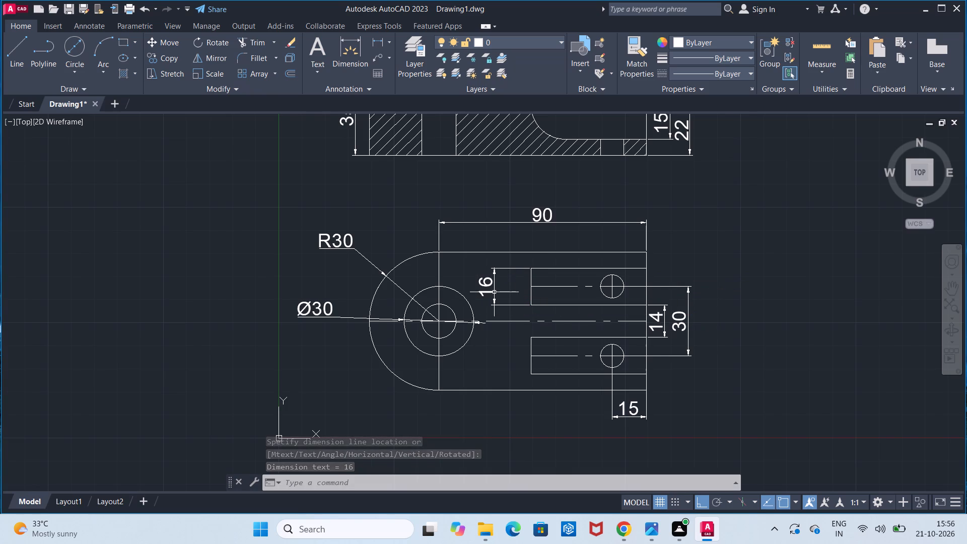
Turn off command log file recording with LOGFILEOFF.
{"action": "scroll", "coordinate": [494, 292], "scroll_direction": "down", "scroll_amount": 2}
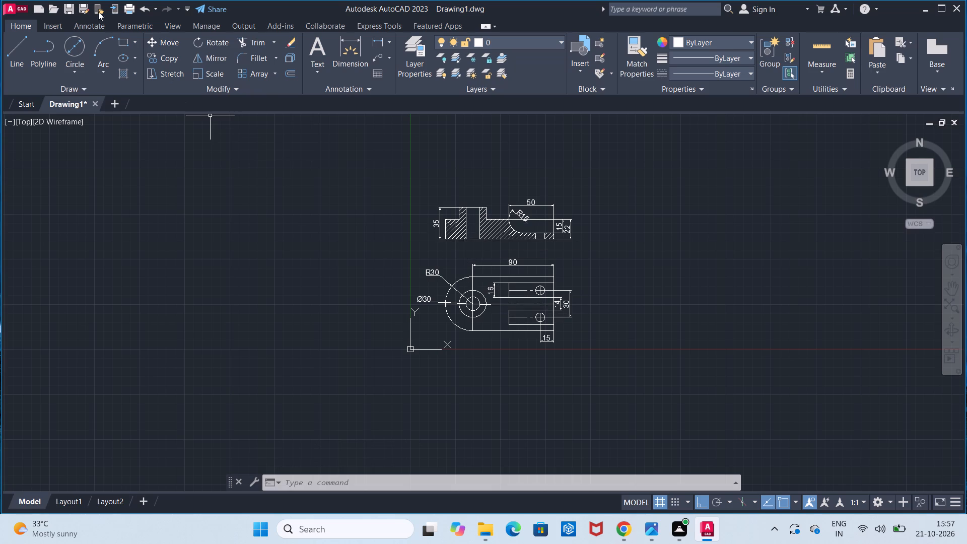
{"action": "left_click", "coordinate": [417, 489]}
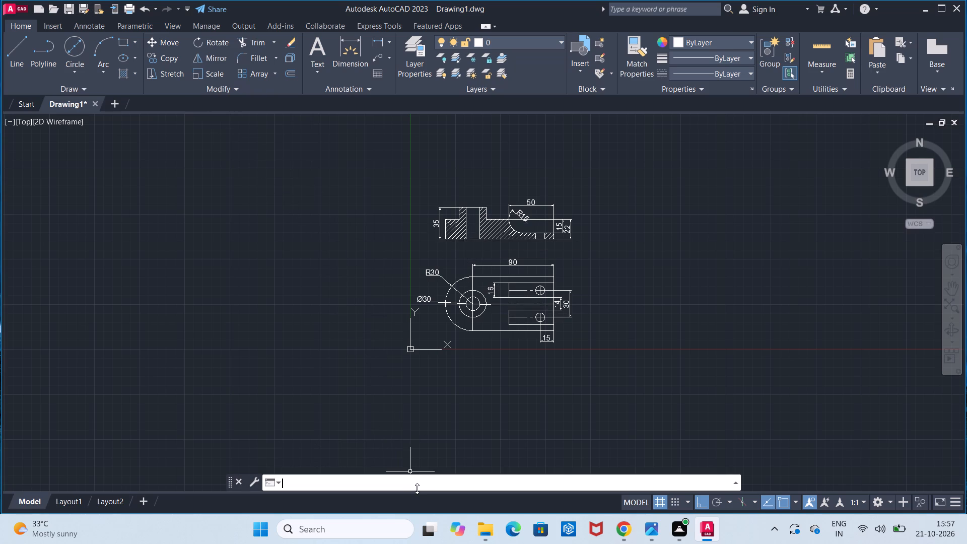
{"action": "type", "text": "log"}
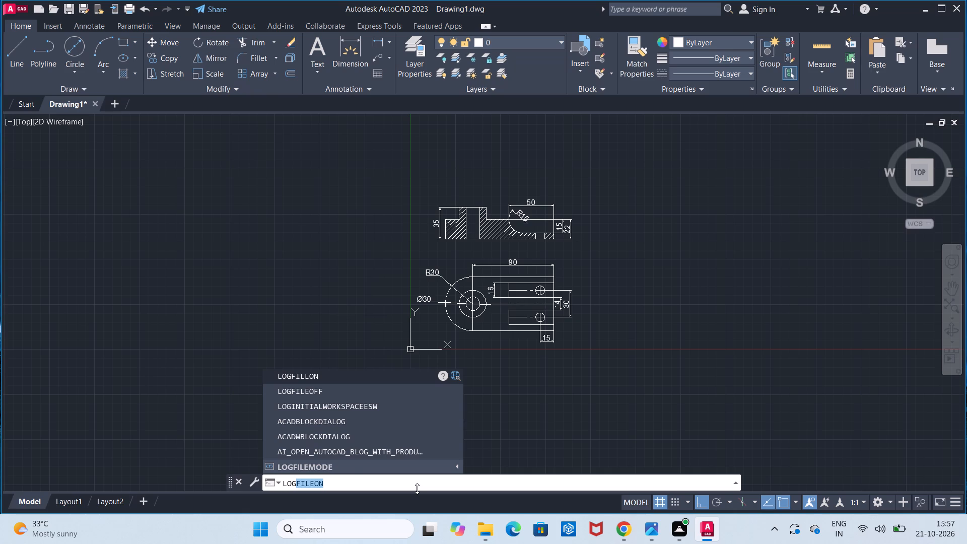
{"action": "left_click", "coordinate": [389, 393]}
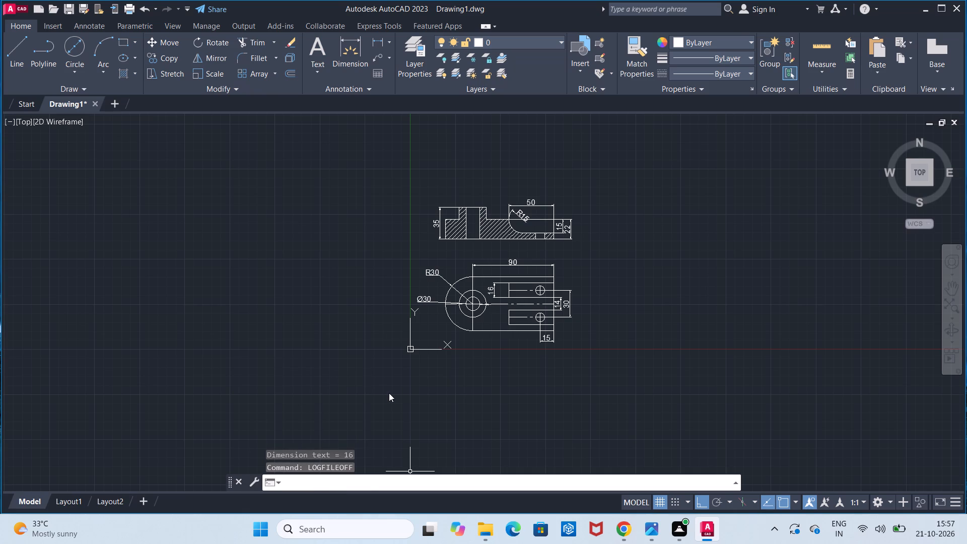
Review the expanded command history, from the recent dimension entries back through hatching, trimming, filleting, lines and the earlier copy.
{"action": "key", "text": "F2"}
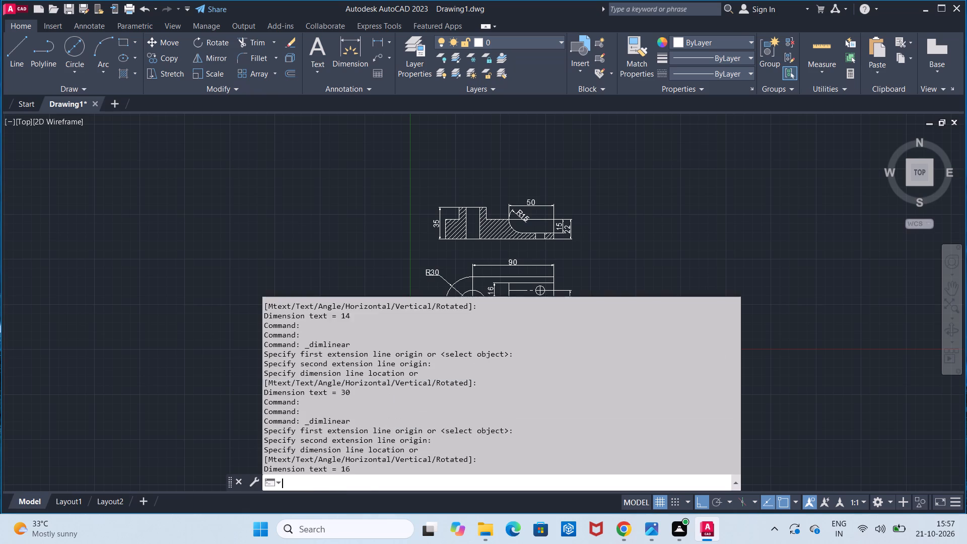
{"action": "scroll", "coordinate": [389, 393], "scroll_direction": "up", "scroll_amount": 7}
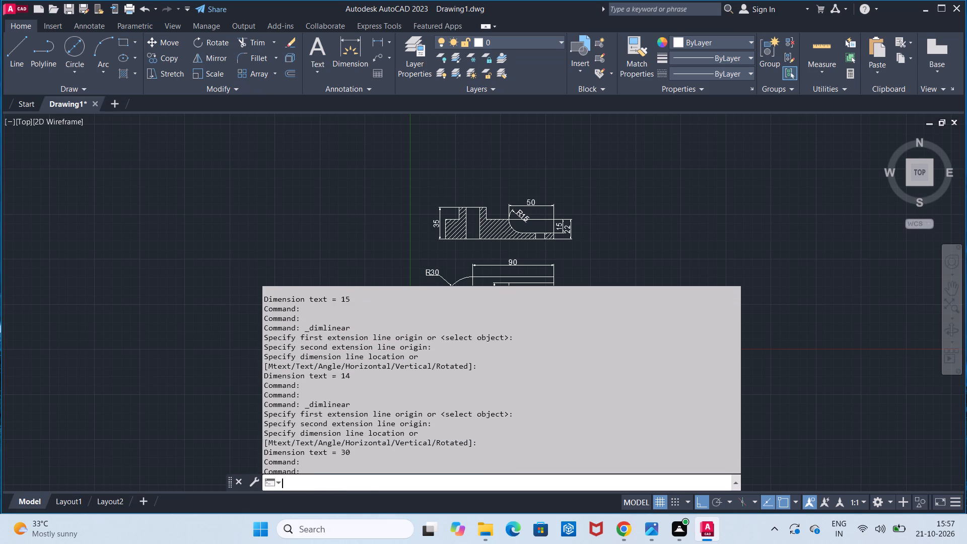
{"action": "scroll", "coordinate": [389, 393], "scroll_direction": "up", "scroll_amount": 6}
{"action": "scroll", "coordinate": [389, 393], "scroll_direction": "down", "scroll_amount": 1}
{"action": "scroll", "coordinate": [389, 393], "scroll_direction": "up", "scroll_amount": 3}
{"action": "scroll", "coordinate": [389, 393], "scroll_direction": "down", "scroll_amount": 1}
{"action": "scroll", "coordinate": [389, 393], "scroll_direction": "up", "scroll_amount": 3}
{"action": "scroll", "coordinate": [389, 393], "scroll_direction": "down", "scroll_amount": 1}
{"action": "scroll", "coordinate": [389, 393], "scroll_direction": "up", "scroll_amount": 4}
{"action": "scroll", "coordinate": [389, 393], "scroll_direction": "down", "scroll_amount": 1}
{"action": "scroll", "coordinate": [389, 393], "scroll_direction": "up", "scroll_amount": 13}
{"action": "scroll", "coordinate": [389, 393], "scroll_direction": "down", "scroll_amount": 1}
{"action": "scroll", "coordinate": [389, 393], "scroll_direction": "up", "scroll_amount": 3}
{"action": "scroll", "coordinate": [389, 393], "scroll_direction": "down", "scroll_amount": 1}
{"action": "scroll", "coordinate": [389, 393], "scroll_direction": "up", "scroll_amount": 1}
{"action": "scroll", "coordinate": [389, 393], "scroll_direction": "down", "scroll_amount": 1}
{"action": "scroll", "coordinate": [389, 393], "scroll_direction": "up", "scroll_amount": 3}
{"action": "scroll", "coordinate": [389, 393], "scroll_direction": "down", "scroll_amount": 1}
{"action": "scroll", "coordinate": [389, 393], "scroll_direction": "up", "scroll_amount": 3}
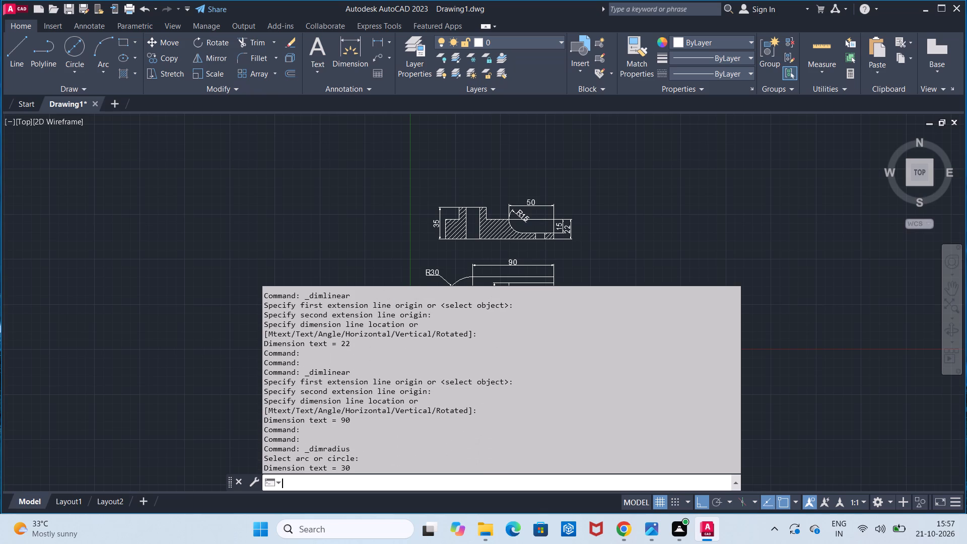
{"action": "scroll", "coordinate": [389, 393], "scroll_direction": "up", "scroll_amount": 8}
{"action": "scroll", "coordinate": [389, 393], "scroll_direction": "down", "scroll_amount": 1}
{"action": "scroll", "coordinate": [389, 393], "scroll_direction": "up", "scroll_amount": 5}
{"action": "scroll", "coordinate": [389, 393], "scroll_direction": "down", "scroll_amount": 1}
{"action": "scroll", "coordinate": [389, 393], "scroll_direction": "up", "scroll_amount": 3}
{"action": "scroll", "coordinate": [389, 393], "scroll_direction": "down", "scroll_amount": 1}
{"action": "scroll", "coordinate": [389, 393], "scroll_direction": "up", "scroll_amount": 3}
{"action": "scroll", "coordinate": [389, 393], "scroll_direction": "down", "scroll_amount": 1}
{"action": "scroll", "coordinate": [389, 393], "scroll_direction": "up", "scroll_amount": 2}
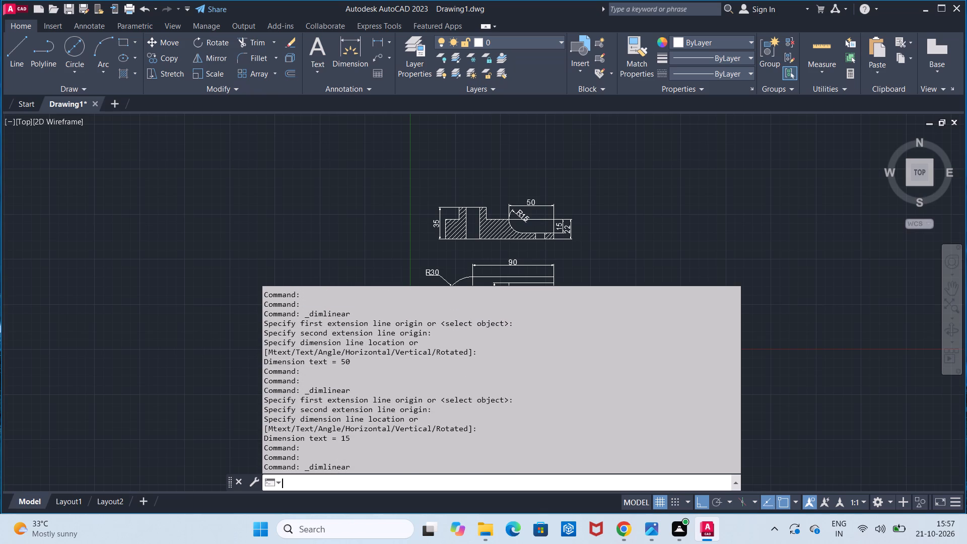
{"action": "scroll", "coordinate": [389, 393], "scroll_direction": "up", "scroll_amount": 4}
{"action": "scroll", "coordinate": [389, 393], "scroll_direction": "down", "scroll_amount": 1}
{"action": "scroll", "coordinate": [389, 393], "scroll_direction": "up", "scroll_amount": 1}
{"action": "scroll", "coordinate": [389, 393], "scroll_direction": "down", "scroll_amount": 1}
{"action": "scroll", "coordinate": [389, 393], "scroll_direction": "up", "scroll_amount": 20}
{"action": "scroll", "coordinate": [389, 393], "scroll_direction": "down", "scroll_amount": 1}
{"action": "scroll", "coordinate": [389, 393], "scroll_direction": "up", "scroll_amount": 1}
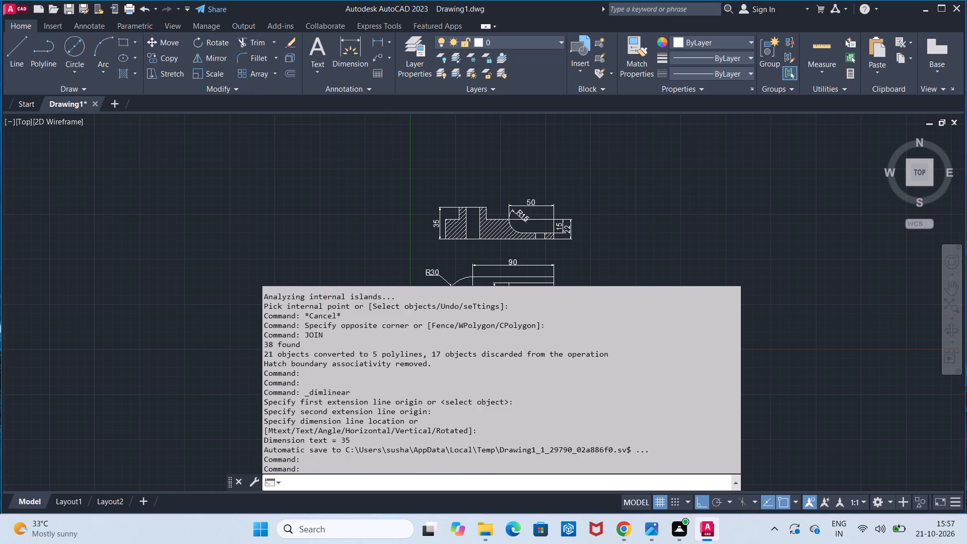
{"action": "scroll", "coordinate": [389, 393], "scroll_direction": "up", "scroll_amount": 8}
{"action": "scroll", "coordinate": [389, 393], "scroll_direction": "down", "scroll_amount": 1}
{"action": "scroll", "coordinate": [389, 393], "scroll_direction": "up", "scroll_amount": 12}
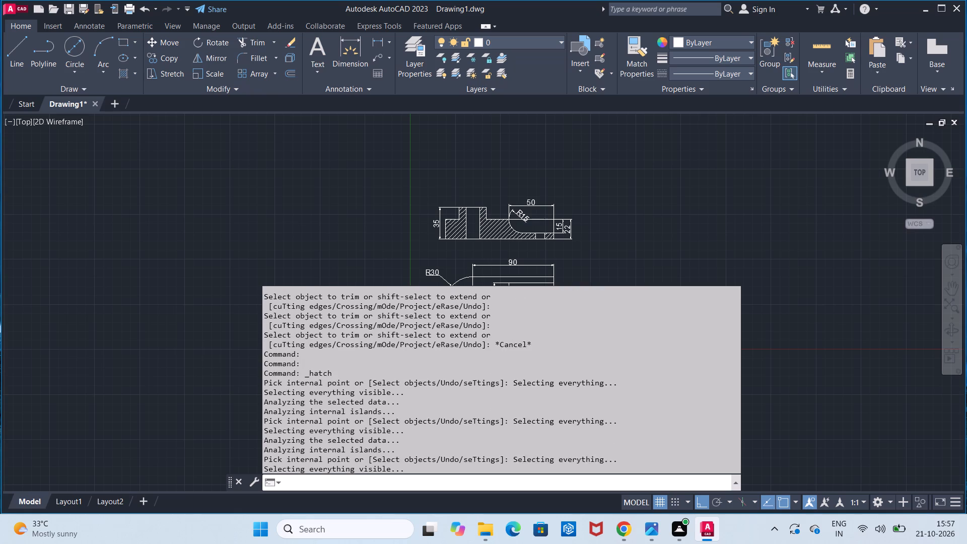
{"action": "scroll", "coordinate": [389, 393], "scroll_direction": "down", "scroll_amount": 1}
{"action": "scroll", "coordinate": [389, 393], "scroll_direction": "up", "scroll_amount": 16}
{"action": "scroll", "coordinate": [389, 393], "scroll_direction": "up", "scroll_amount": 5}
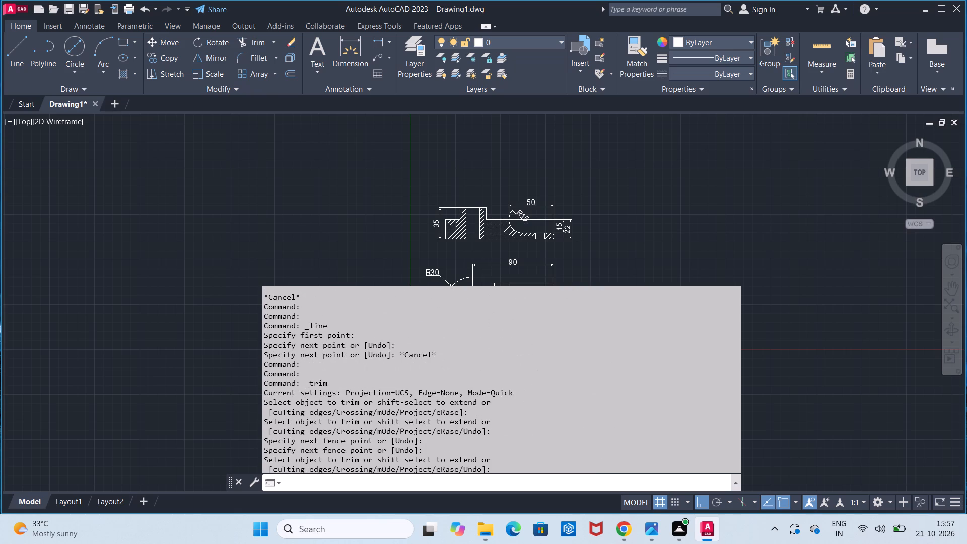
{"action": "scroll", "coordinate": [389, 393], "scroll_direction": "up", "scroll_amount": 20}
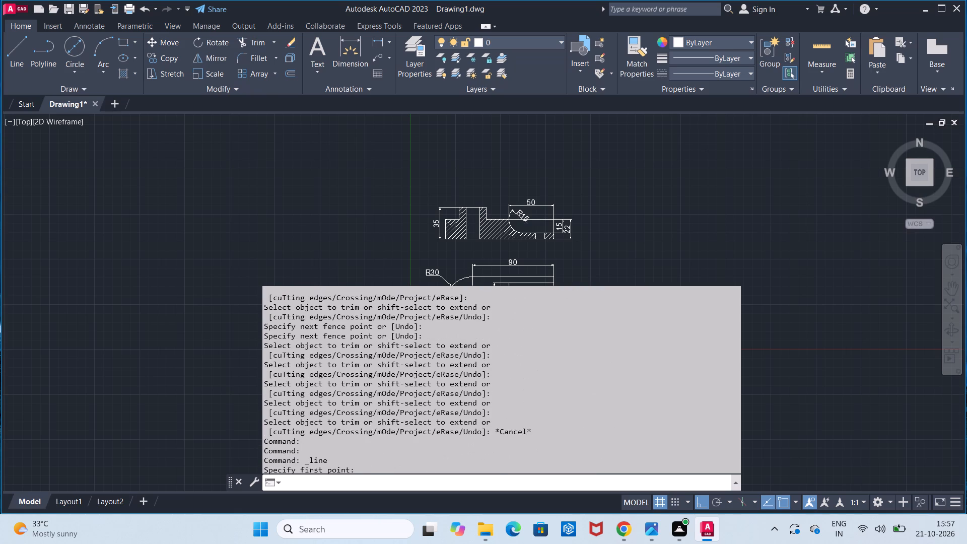
{"action": "scroll", "coordinate": [389, 393], "scroll_direction": "up", "scroll_amount": 10}
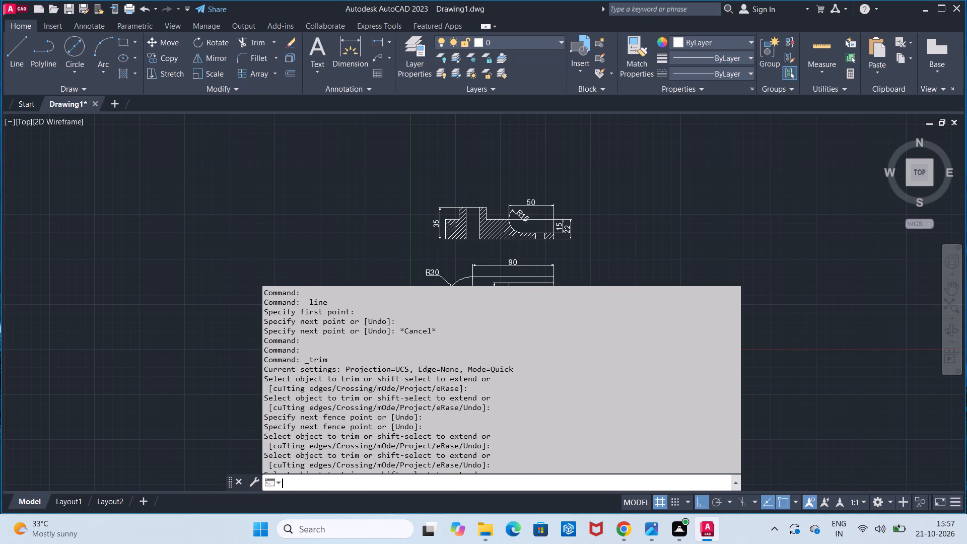
{"action": "scroll", "coordinate": [389, 393], "scroll_direction": "up", "scroll_amount": 12}
{"action": "scroll", "coordinate": [389, 393], "scroll_direction": "down", "scroll_amount": 1}
{"action": "scroll", "coordinate": [389, 393], "scroll_direction": "up", "scroll_amount": 8}
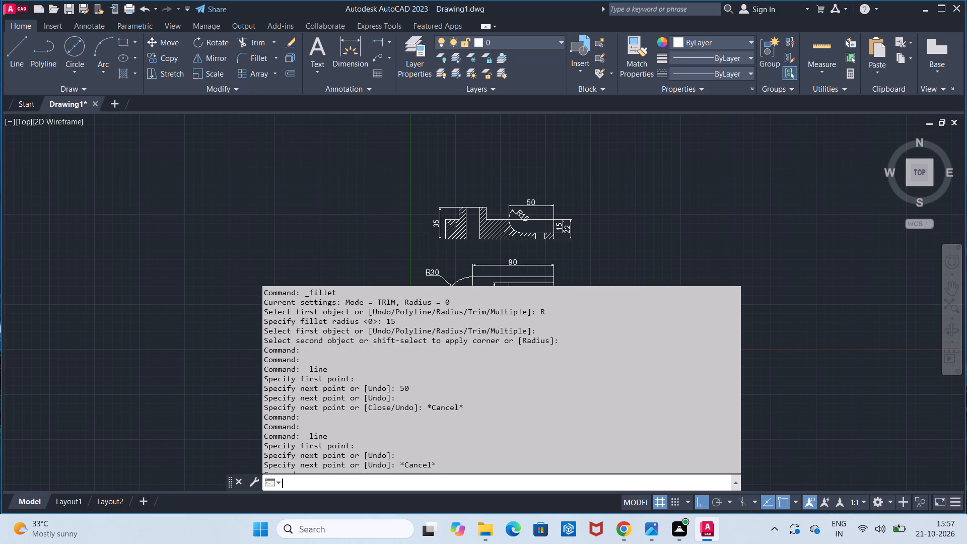
{"action": "scroll", "coordinate": [389, 393], "scroll_direction": "up", "scroll_amount": 20}
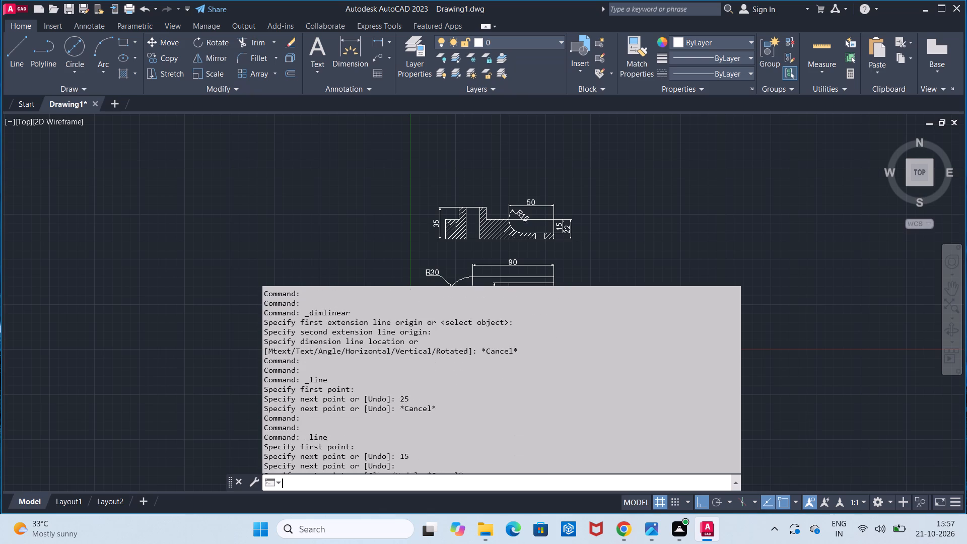
{"action": "scroll", "coordinate": [389, 393], "scroll_direction": "up", "scroll_amount": 18}
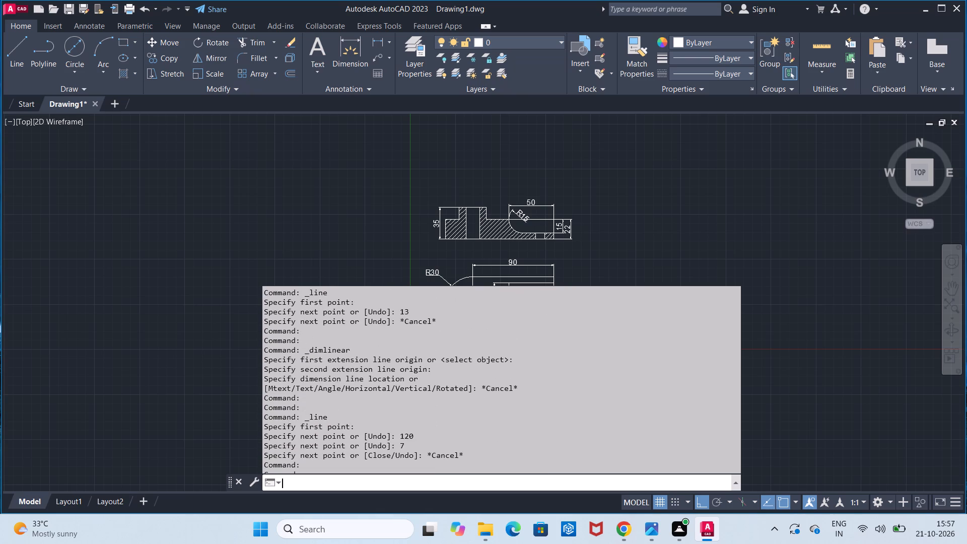
{"action": "scroll", "coordinate": [389, 393], "scroll_direction": "up", "scroll_amount": 16}
{"action": "scroll", "coordinate": [389, 393], "scroll_direction": "up", "scroll_amount": 5}
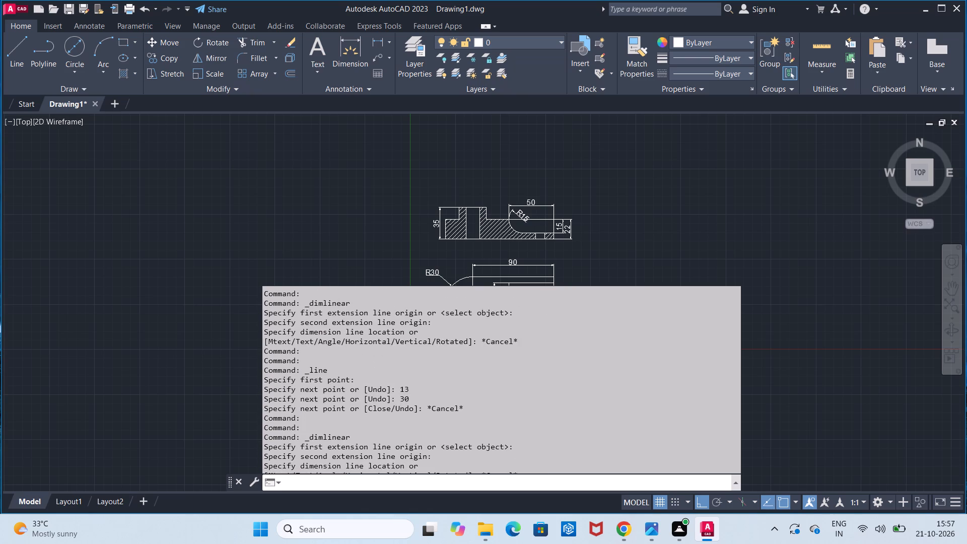
{"action": "scroll", "coordinate": [389, 393], "scroll_direction": "up", "scroll_amount": 16}
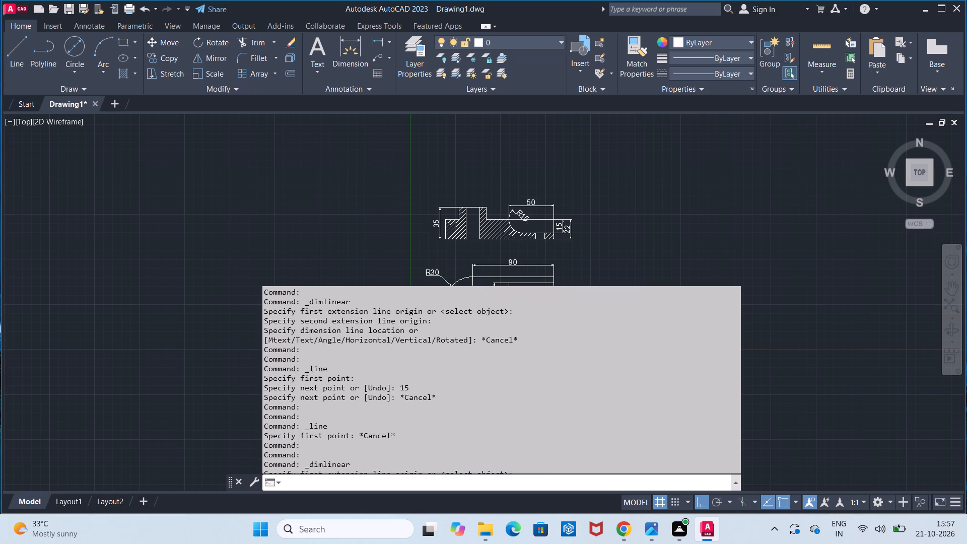
{"action": "scroll", "coordinate": [389, 393], "scroll_direction": "up", "scroll_amount": 16}
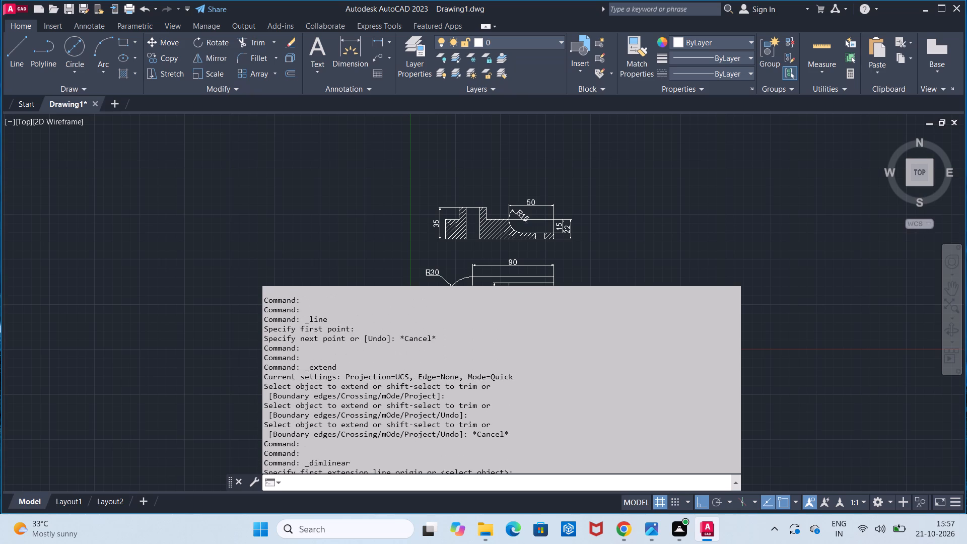
{"action": "scroll", "coordinate": [389, 393], "scroll_direction": "up", "scroll_amount": 16}
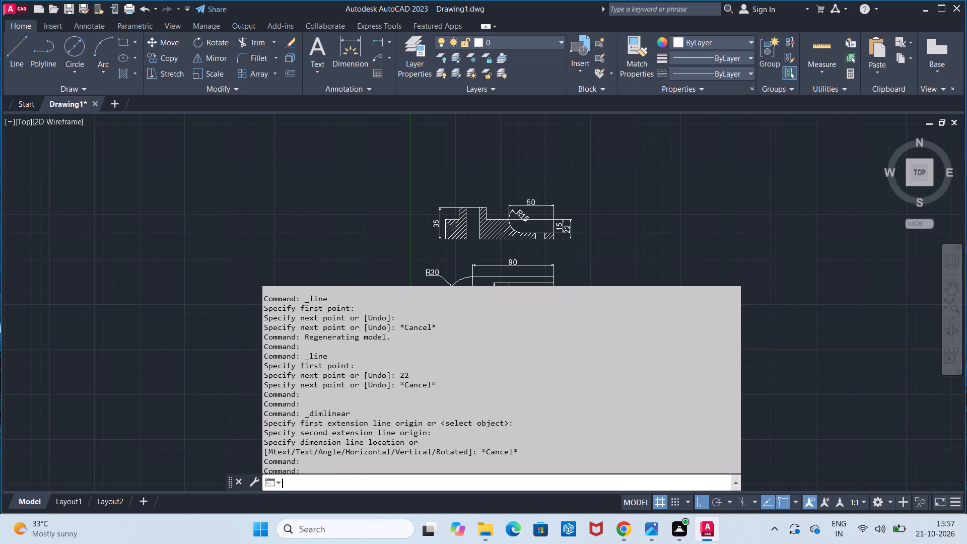
{"action": "scroll", "coordinate": [389, 393], "scroll_direction": "up", "scroll_amount": 10}
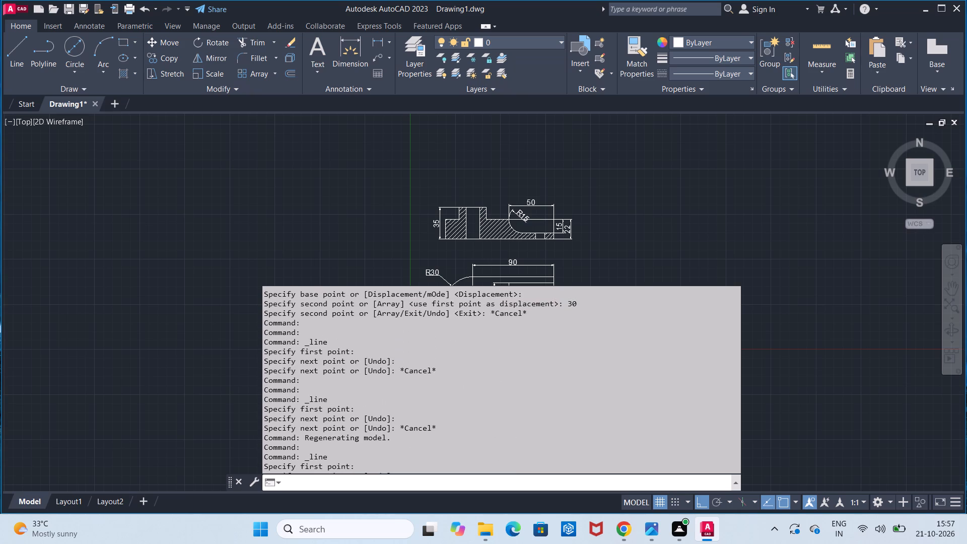
{"action": "scroll", "coordinate": [389, 393], "scroll_direction": "up", "scroll_amount": 13}
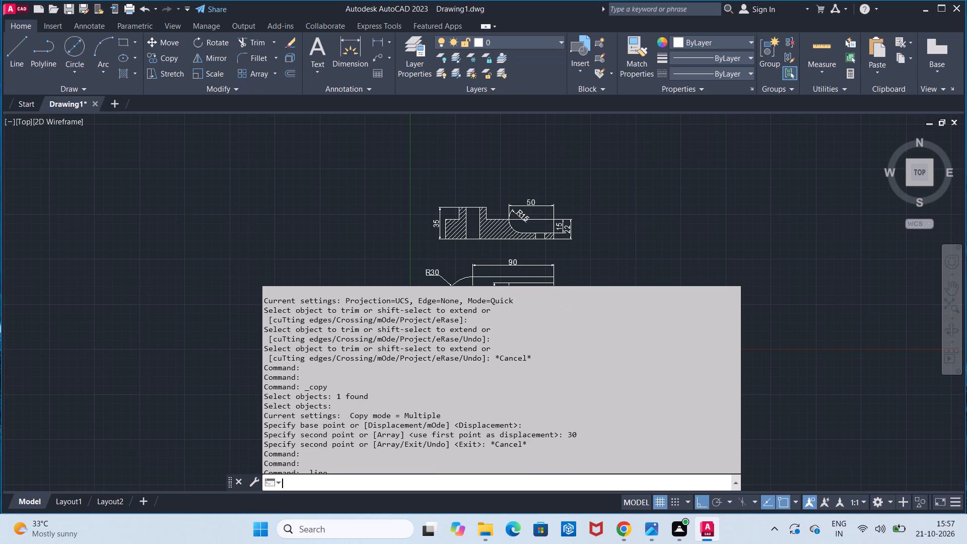
{"action": "scroll", "coordinate": [389, 393], "scroll_direction": "up", "scroll_amount": 9}
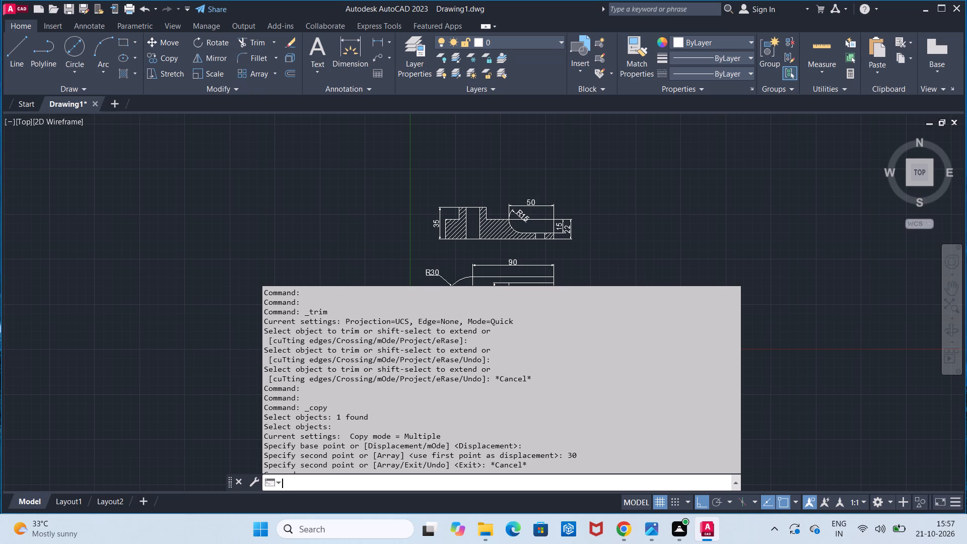
{"action": "scroll", "coordinate": [389, 393], "scroll_direction": "up", "scroll_amount": 15}
{"action": "scroll", "coordinate": [389, 393], "scroll_direction": "down", "scroll_amount": 2}
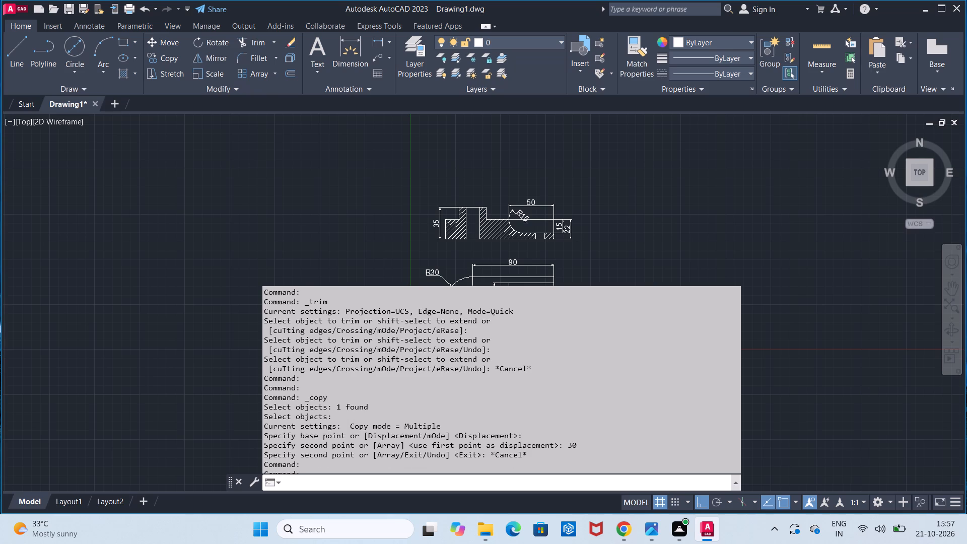
{"action": "scroll", "coordinate": [389, 393], "scroll_direction": "up", "scroll_amount": 3}
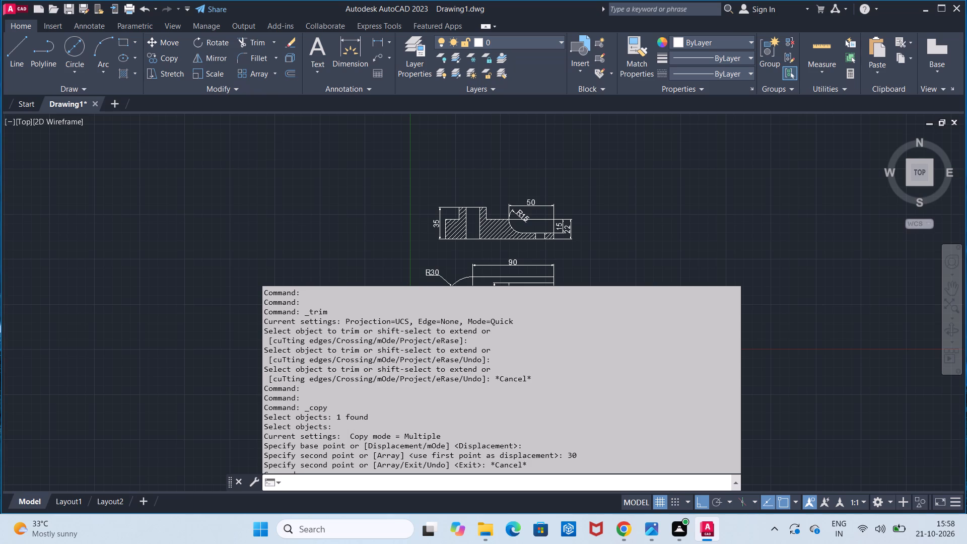
{"action": "scroll", "coordinate": [310, 313], "scroll_direction": "down", "scroll_amount": 2}
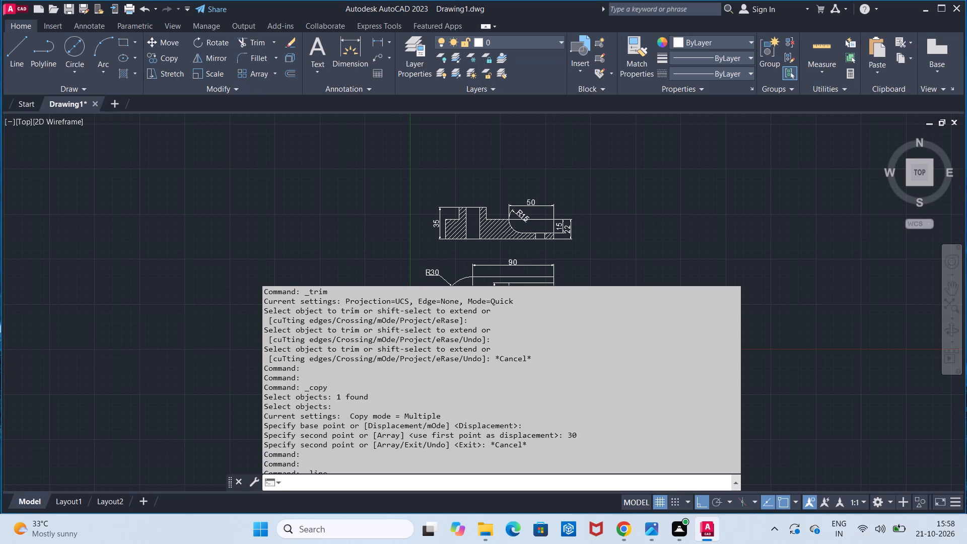
{"action": "scroll", "coordinate": [310, 313], "scroll_direction": "down", "scroll_amount": 2}
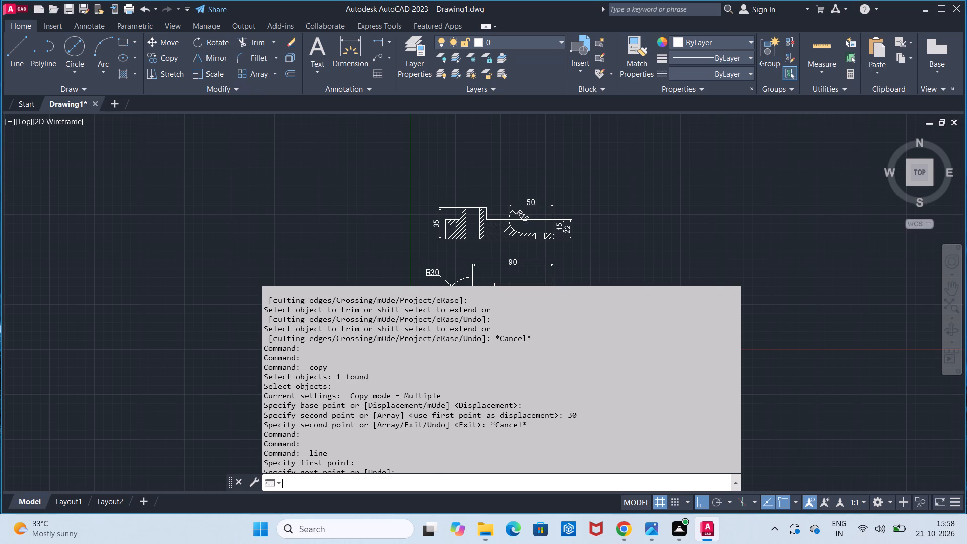
{"action": "scroll", "coordinate": [310, 313], "scroll_direction": "down", "scroll_amount": 2}
{"action": "left_click", "coordinate": [331, 488]}
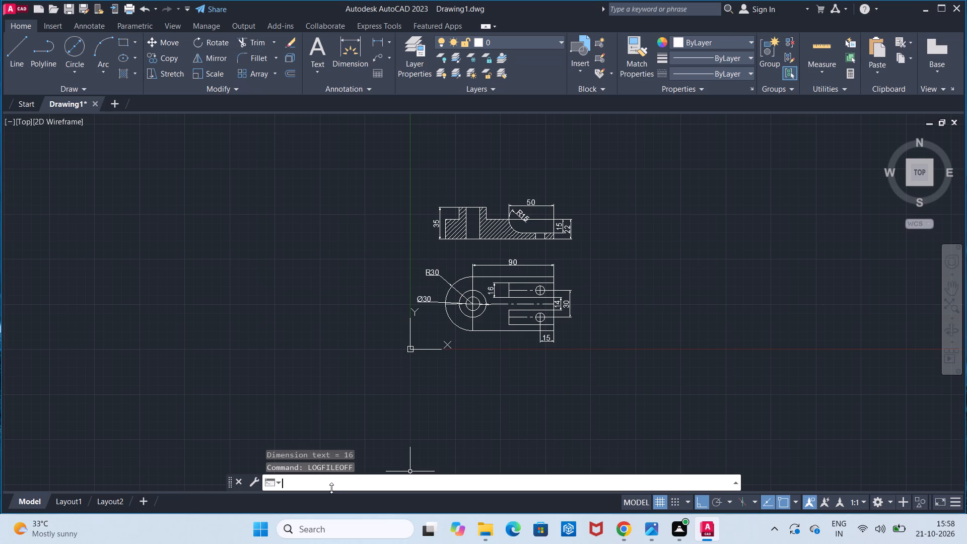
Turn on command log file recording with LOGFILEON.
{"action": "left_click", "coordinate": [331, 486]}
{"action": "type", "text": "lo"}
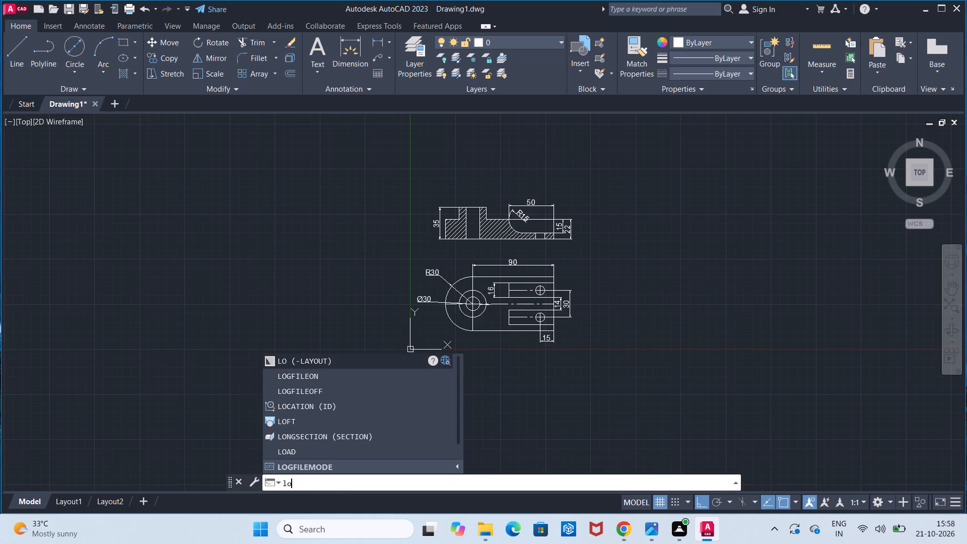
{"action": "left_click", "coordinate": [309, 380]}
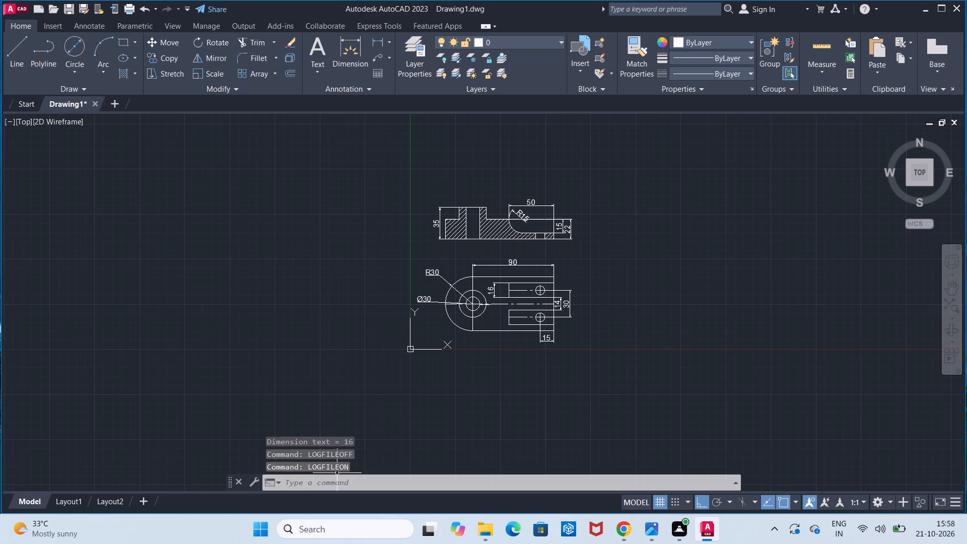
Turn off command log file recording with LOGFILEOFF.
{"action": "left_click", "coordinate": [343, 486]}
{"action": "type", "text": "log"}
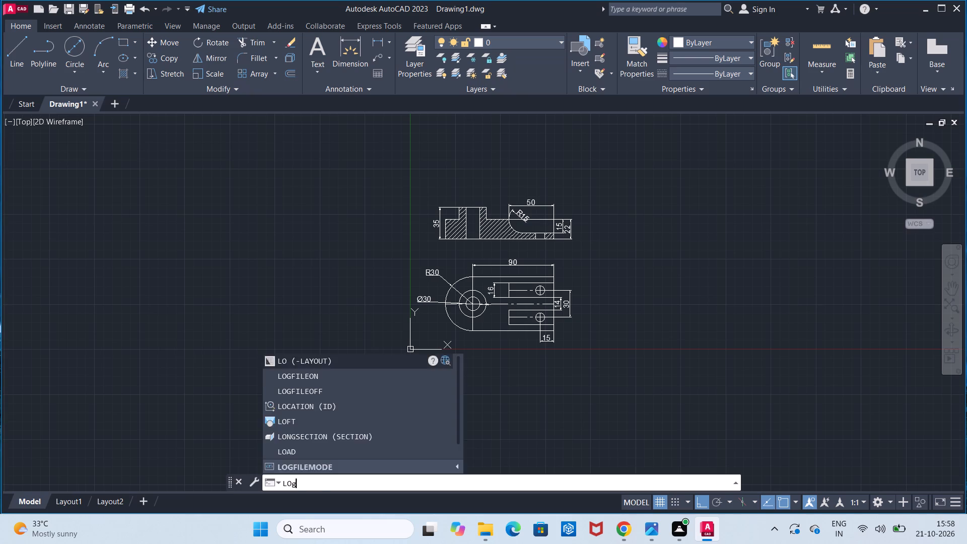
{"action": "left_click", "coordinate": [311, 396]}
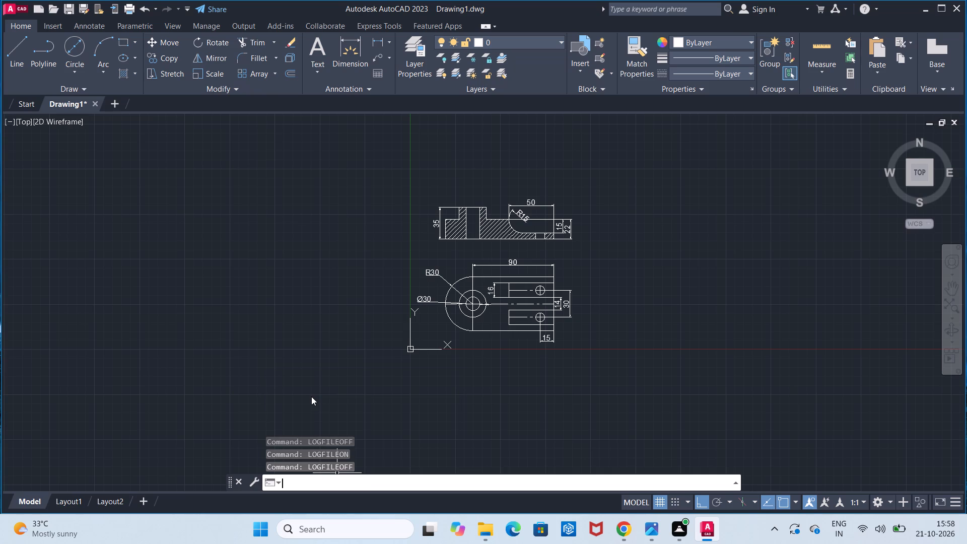
Save the drawing in Documents under the file name Forked Connector.
{"action": "left_click", "coordinate": [68, 14]}
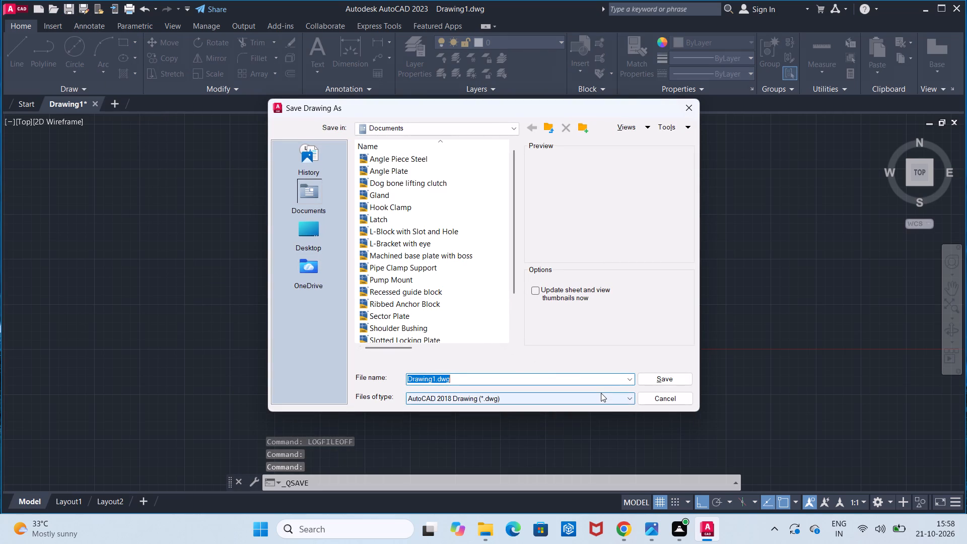
{"action": "key", "text": "BackSpace"}
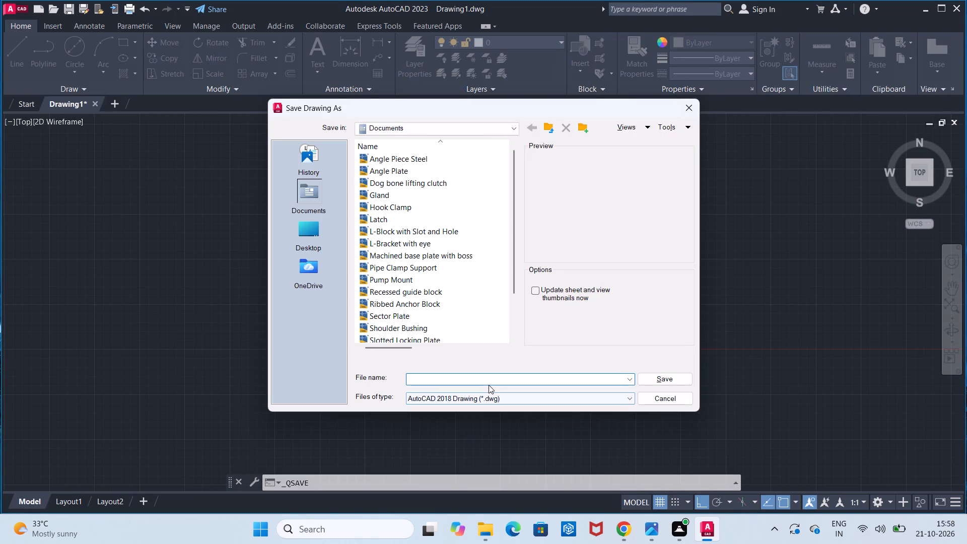
{"action": "left_click", "coordinate": [489, 376]}
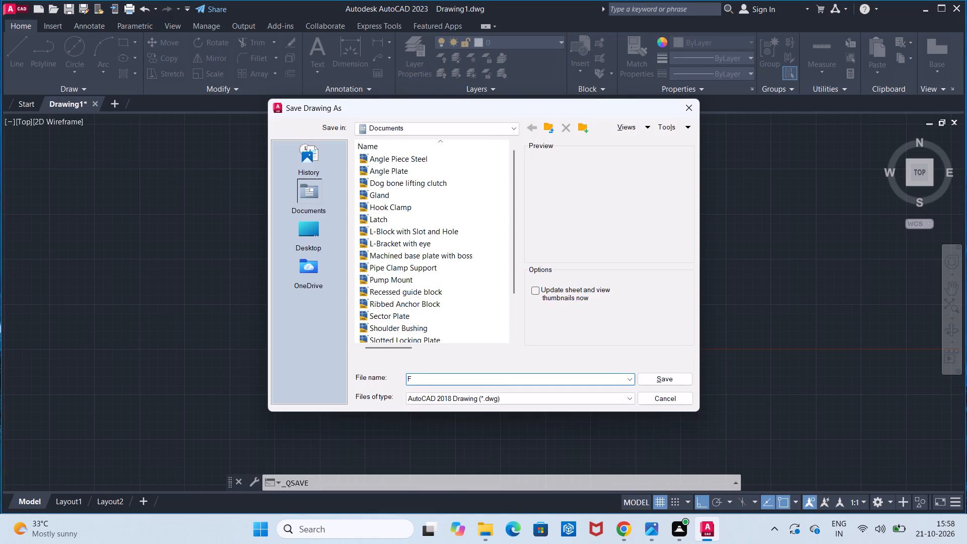
{"action": "type", "text": "ork"}
{"action": "type", "text": "erd"}
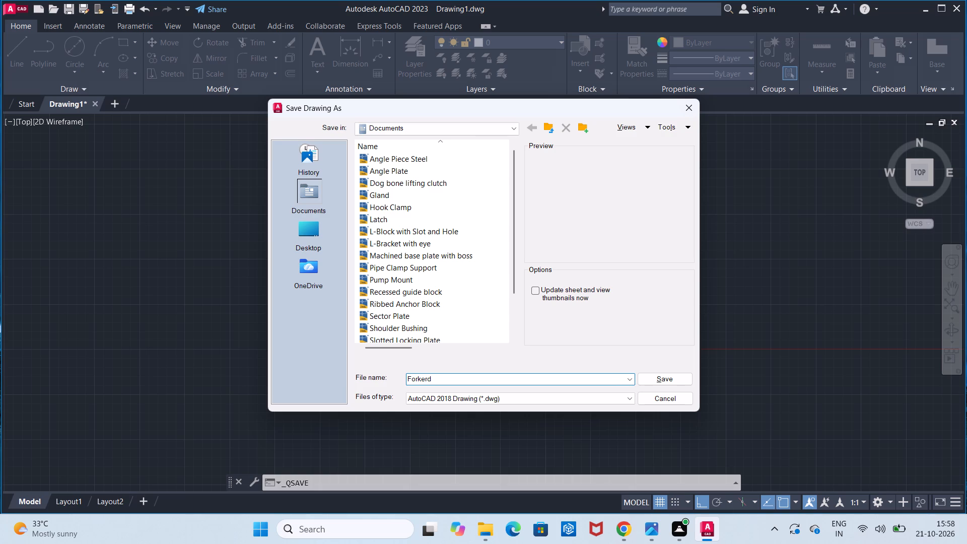
{"action": "key", "text": "BackSpace"}
{"action": "key", "text": "BackSpace"}
{"action": "key", "text": "d"}
{"action": "key", "text": "ctrl+alt+space"}
{"action": "key", "text": "space"}
{"action": "key", "text": "c"}
{"action": "type", "text": "onnector"}
{"action": "left_click", "coordinate": [665, 378]}
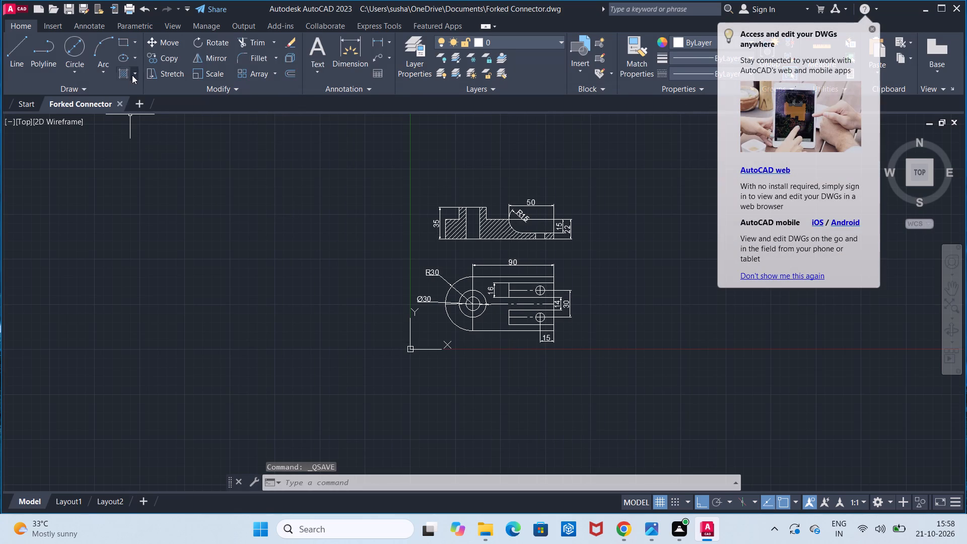
Set up a centred landscape plot on ISO A4 (297.00 x 210.00 MM) paper, with a plot window enclosing both dimensioned views.
{"action": "left_click", "coordinate": [128, 19]}
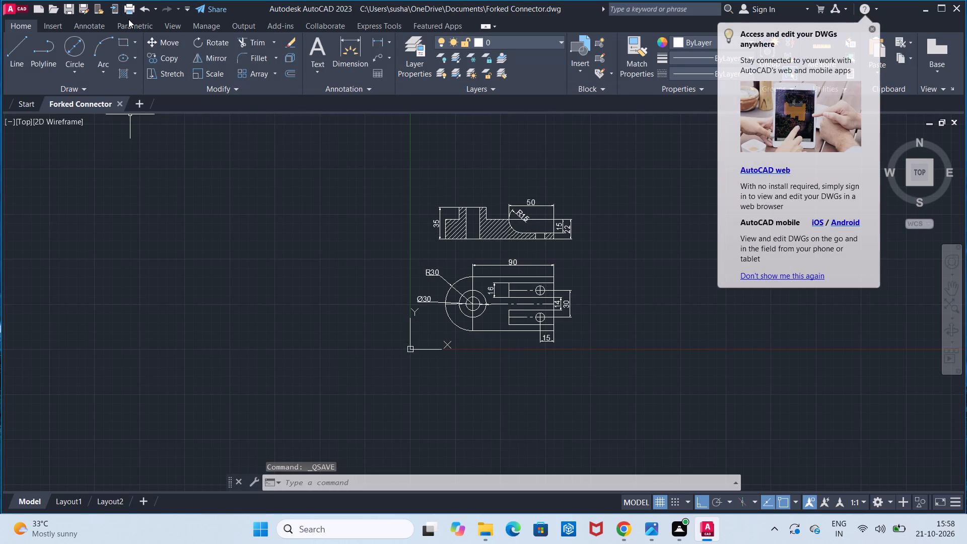
{"action": "left_click", "coordinate": [128, 7]}
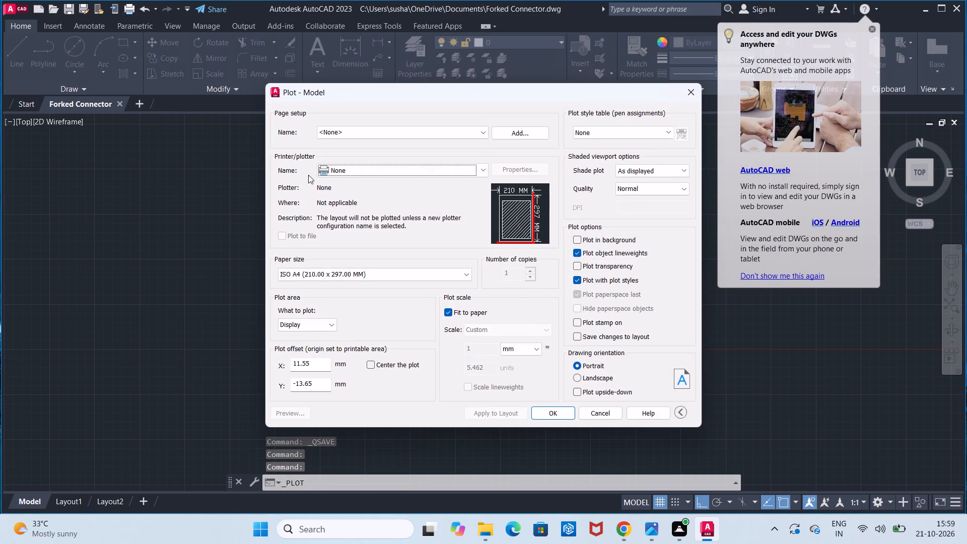
{"action": "left_click", "coordinate": [373, 360]}
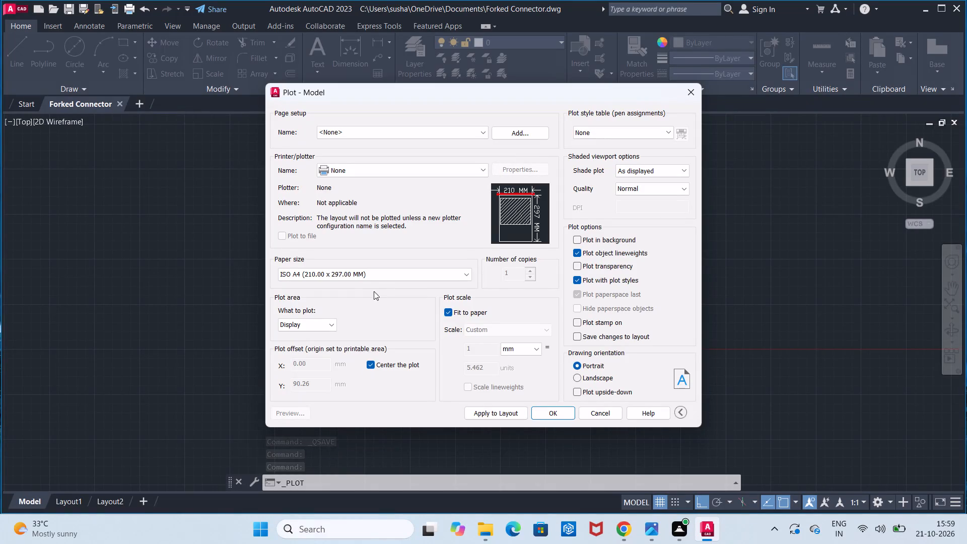
{"action": "left_click", "coordinate": [377, 274]}
{"action": "left_click", "coordinate": [372, 294]}
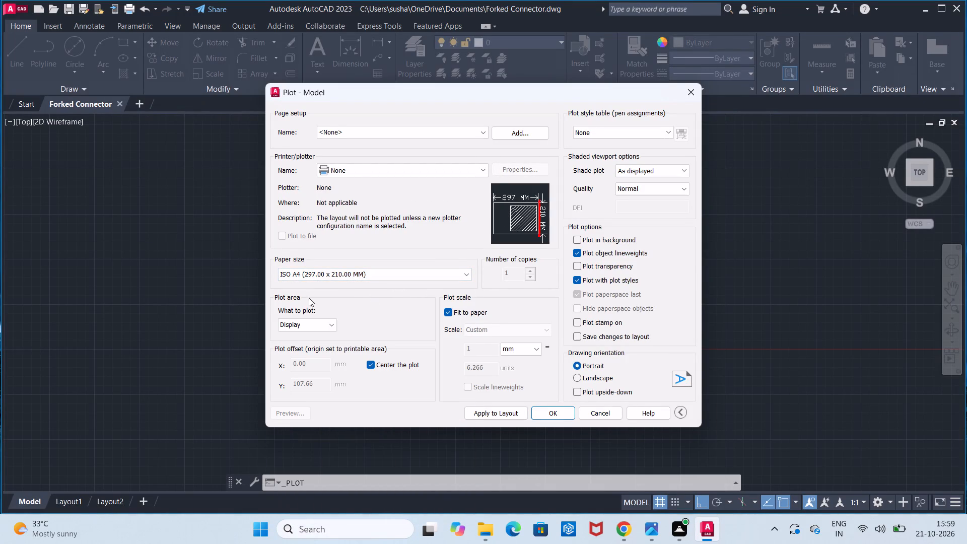
{"action": "left_click", "coordinate": [314, 325]}
{"action": "left_click", "coordinate": [316, 364]}
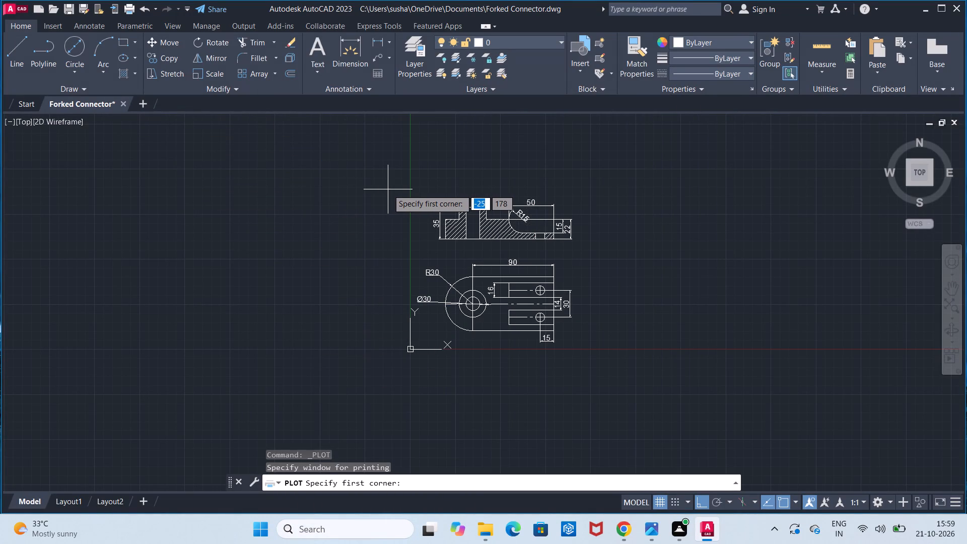
{"action": "left_click", "coordinate": [399, 187]}
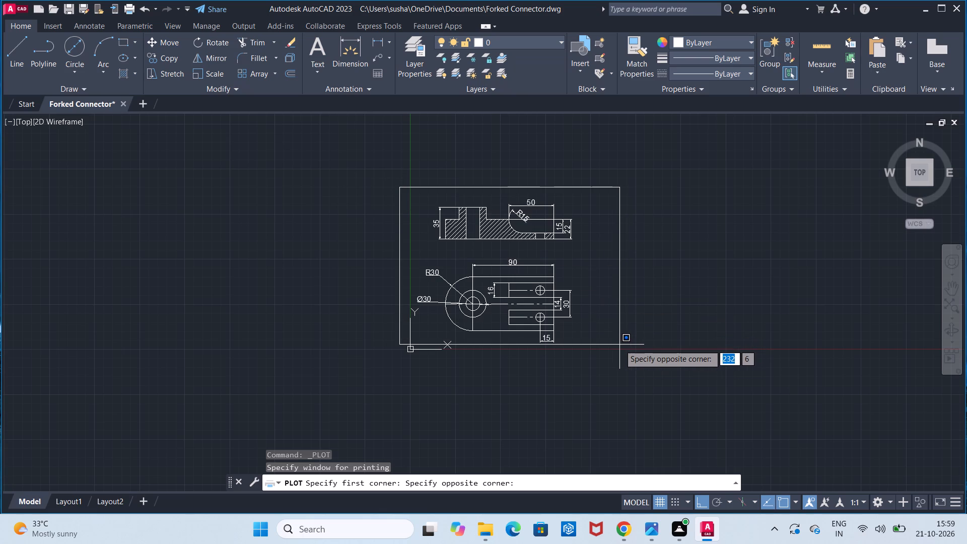
{"action": "left_click", "coordinate": [619, 345]}
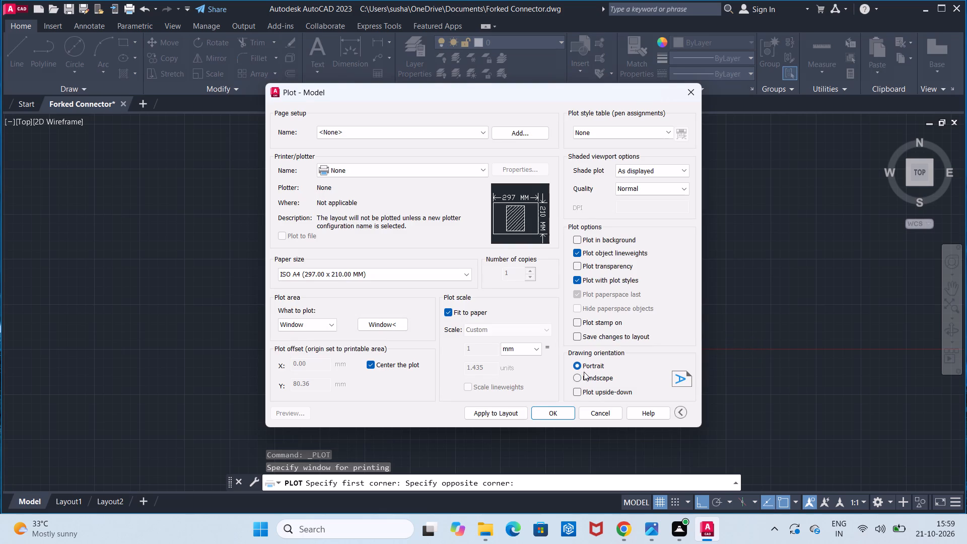
{"action": "left_click", "coordinate": [581, 377]}
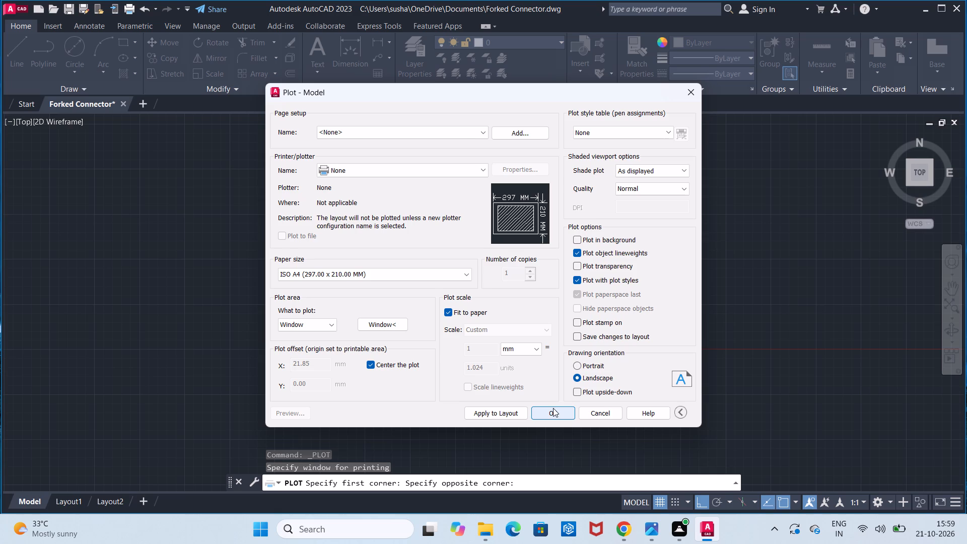
Plot the drawing with DWG To PDF.pc3 and save the output in Documents as Forked Connector-Model.pdf.
{"action": "left_click", "coordinate": [553, 408]}
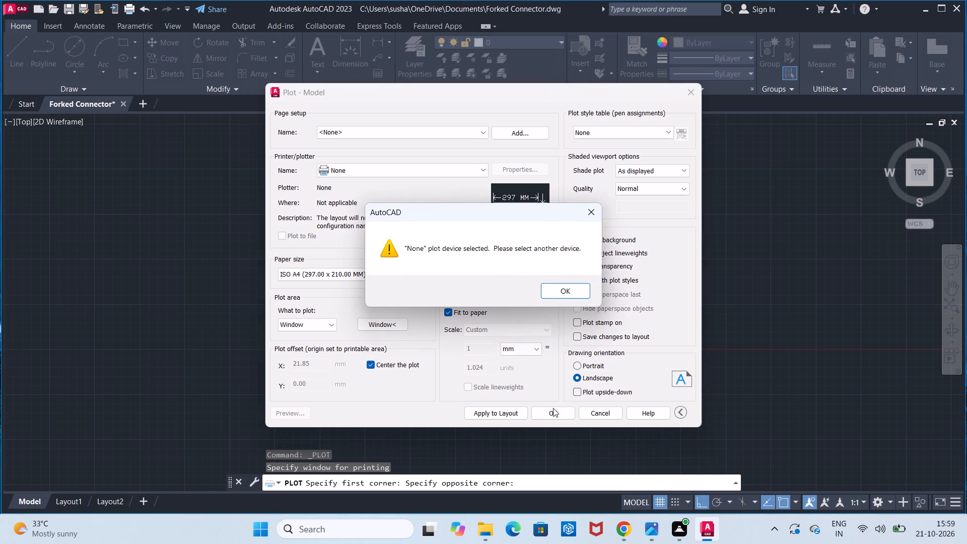
{"action": "left_click", "coordinate": [573, 286]}
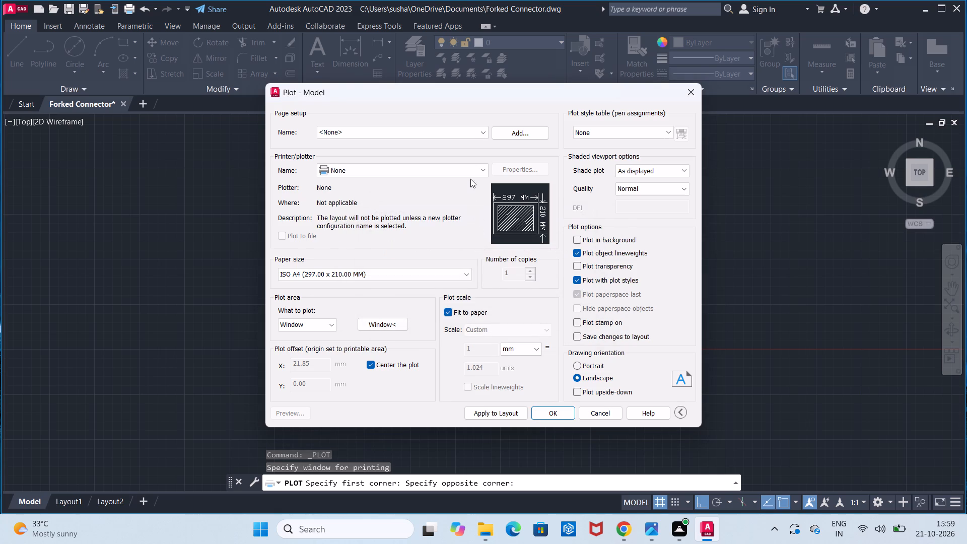
{"action": "left_click", "coordinate": [470, 177]}
{"action": "left_click", "coordinate": [469, 164]}
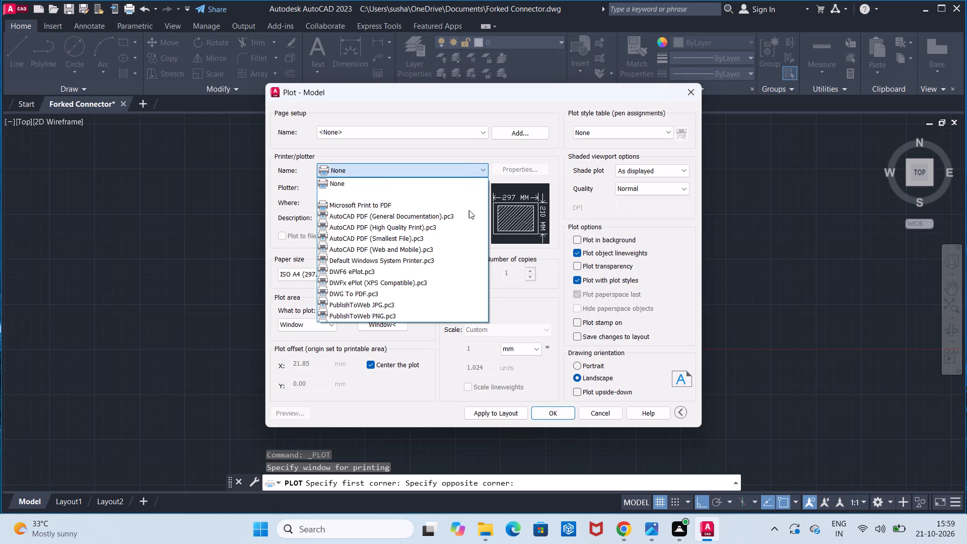
{"action": "left_click", "coordinate": [463, 292]}
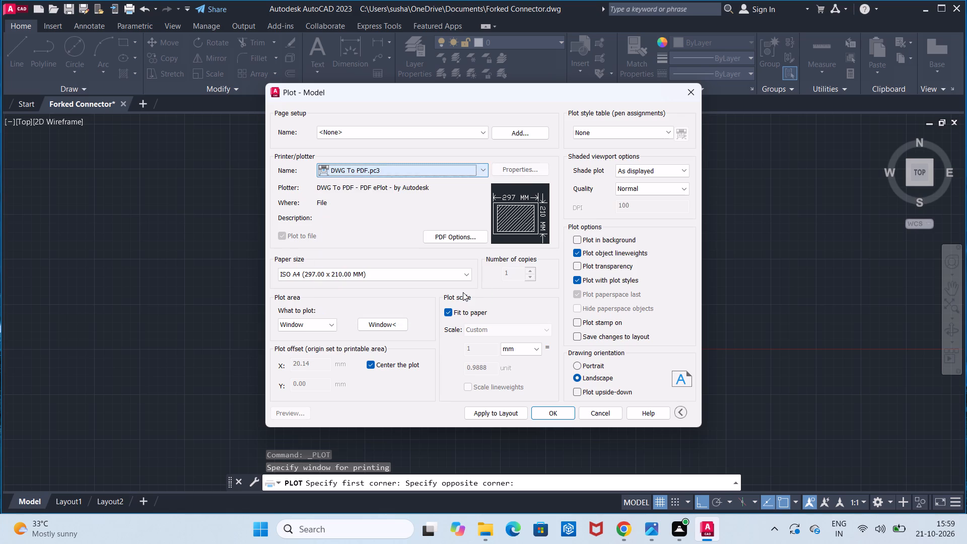
{"action": "left_click", "coordinate": [551, 419]}
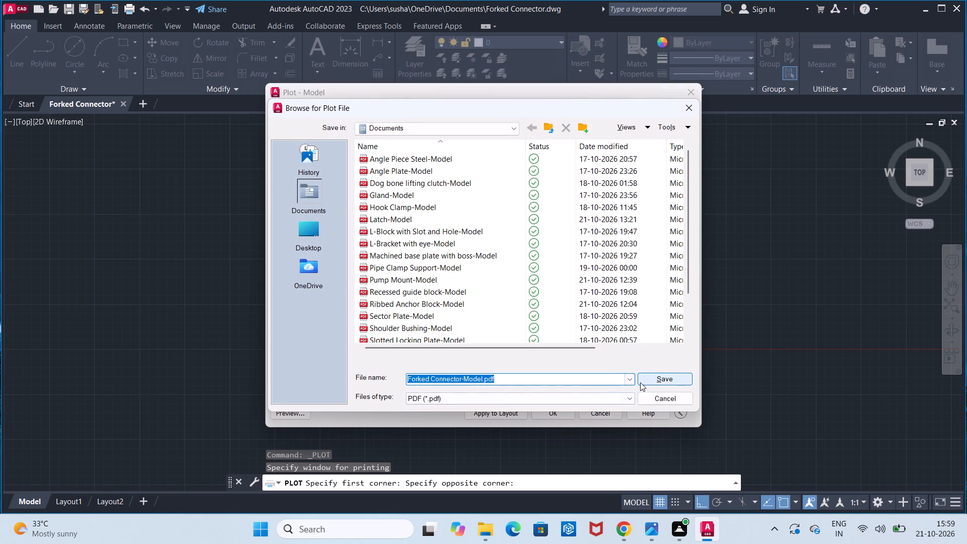
{"action": "left_click", "coordinate": [653, 381]}
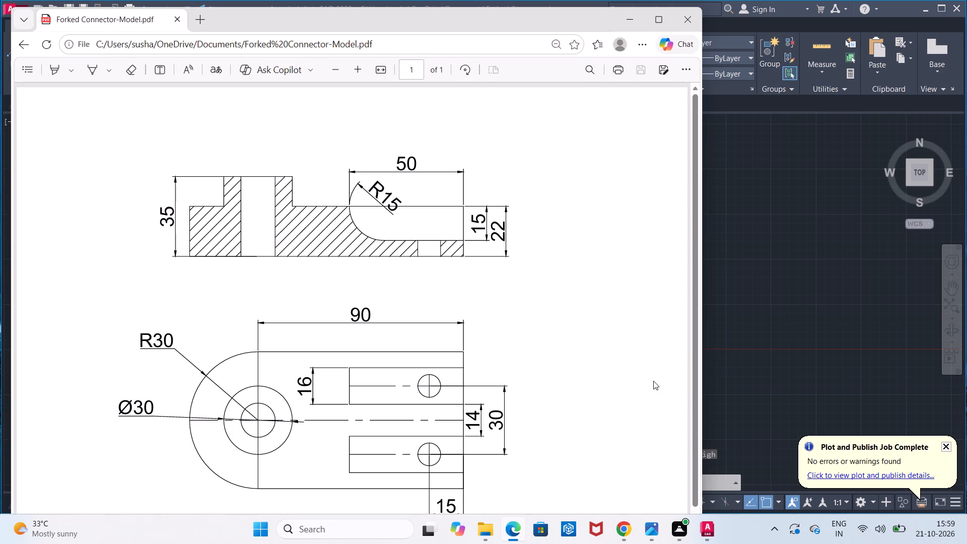
Check both views and their dimensions in the plotted PDF, and close it.
{"action": "scroll", "coordinate": [401, 305], "scroll_direction": "down", "scroll_amount": 4}
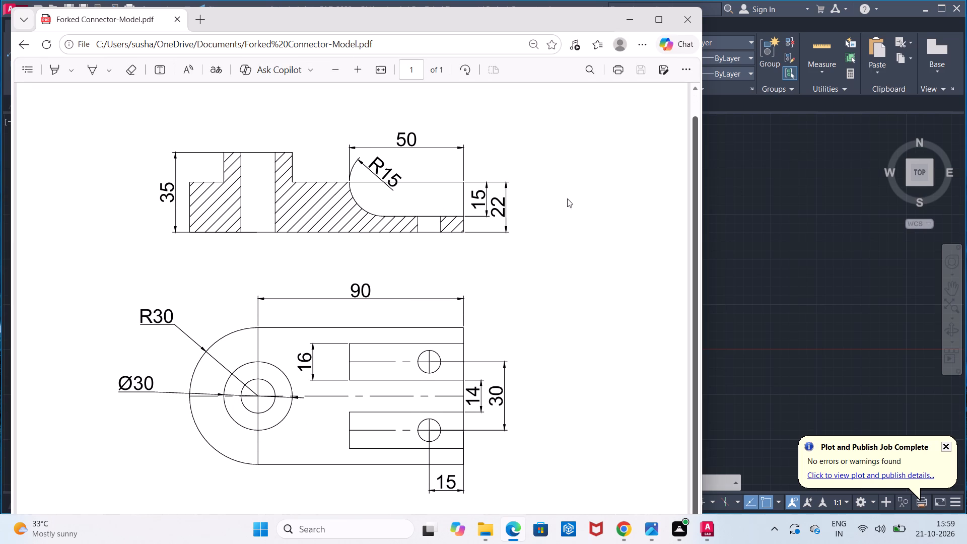
{"action": "left_click", "coordinate": [180, 14]}
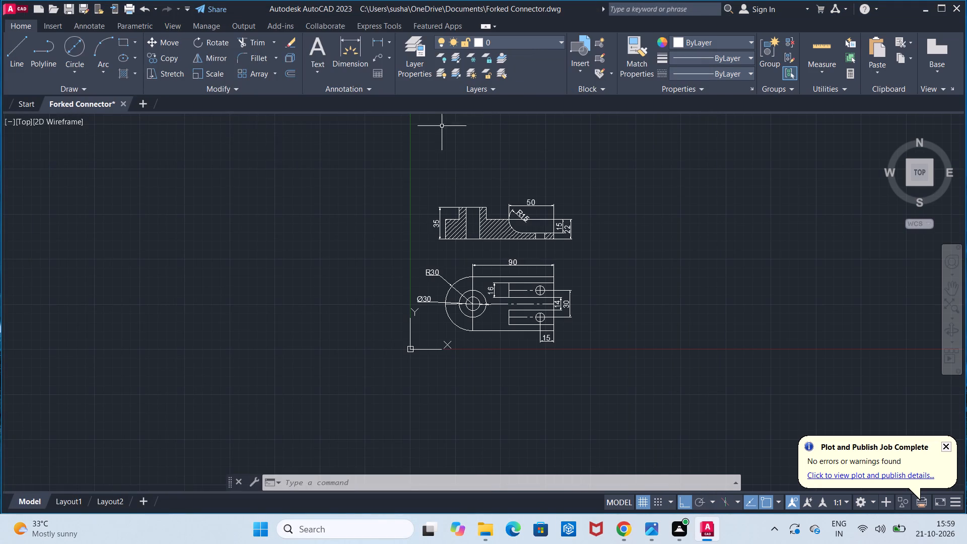
Close AutoCAD and answer its closing prompt.
{"action": "left_click", "coordinate": [961, 7]}
{"action": "left_click", "coordinate": [448, 290]}
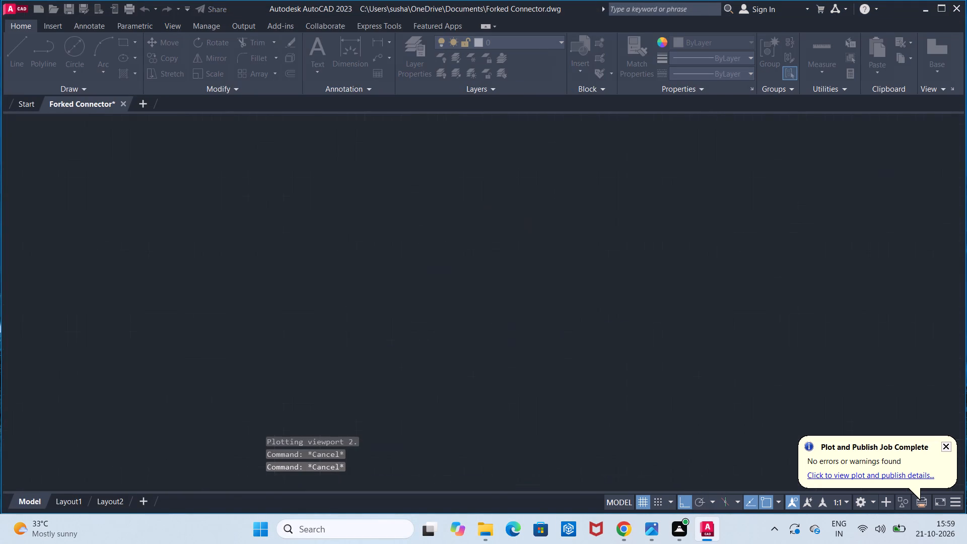